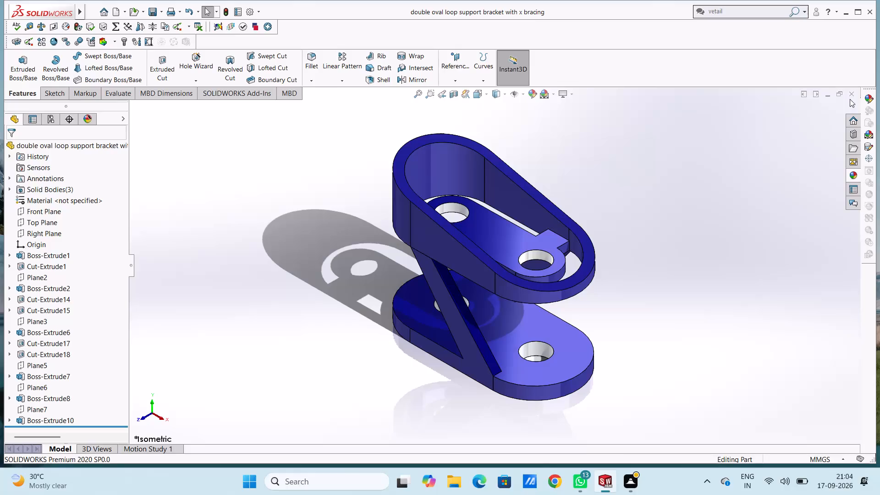
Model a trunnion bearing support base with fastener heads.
Close the open double oval loop support bracket part.
{"action": "left_click", "coordinate": [852, 94]}
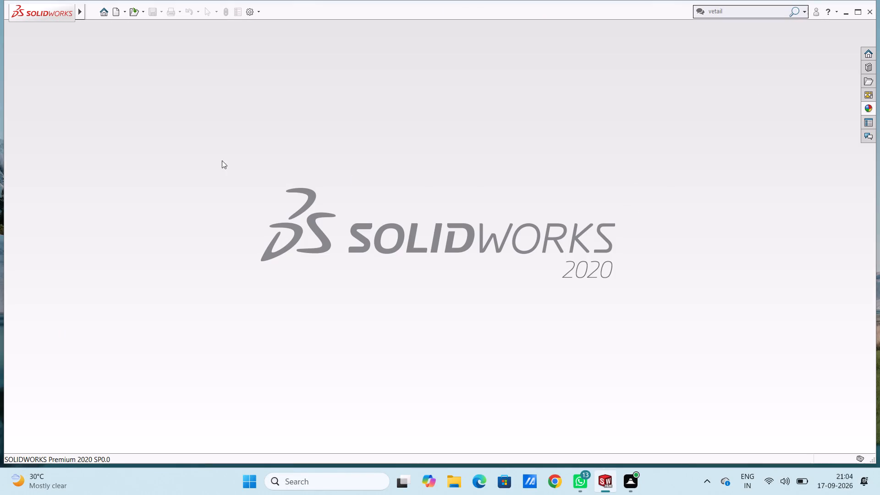
Create a new part document and open a sketch on the Top Plane.
{"action": "left_click", "coordinate": [116, 13]}
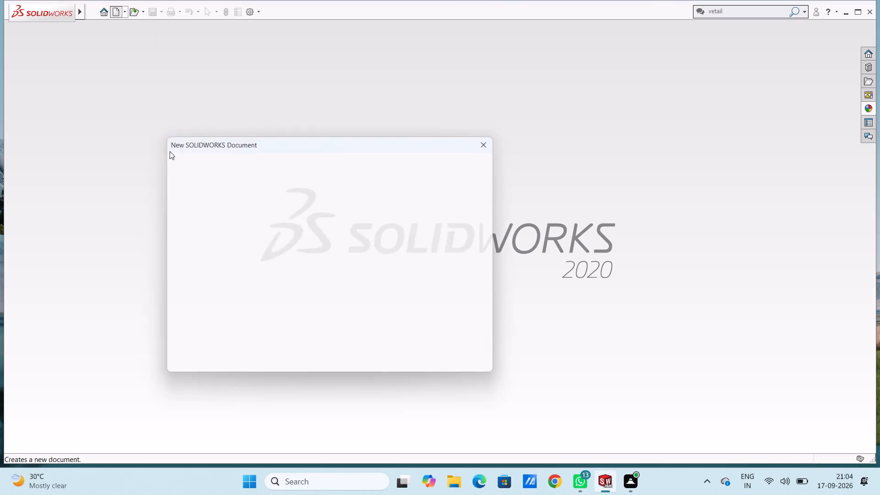
{"action": "left_click", "coordinate": [380, 357]}
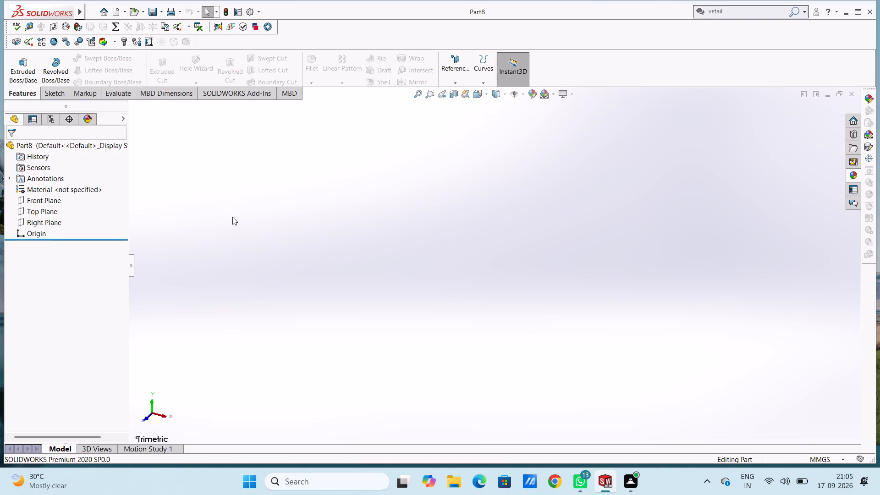
{"action": "left_click", "coordinate": [49, 209]}
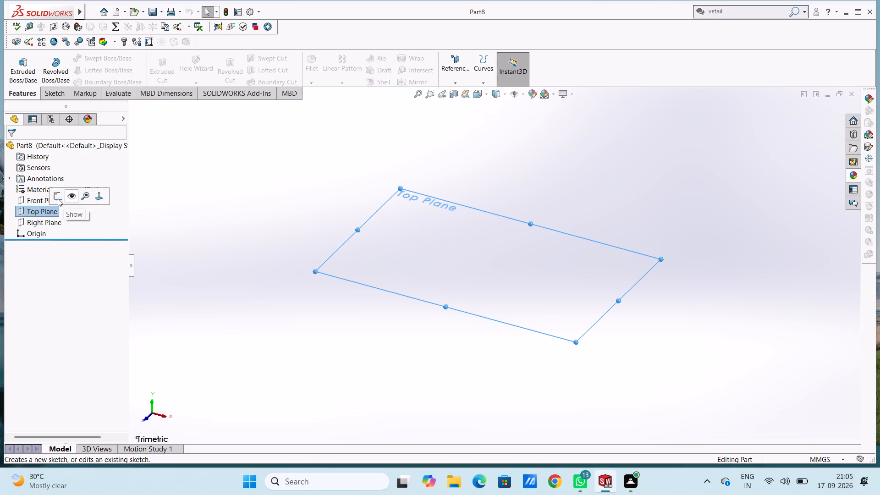
{"action": "left_click", "coordinate": [57, 198]}
{"action": "left_click", "coordinate": [249, 216]}
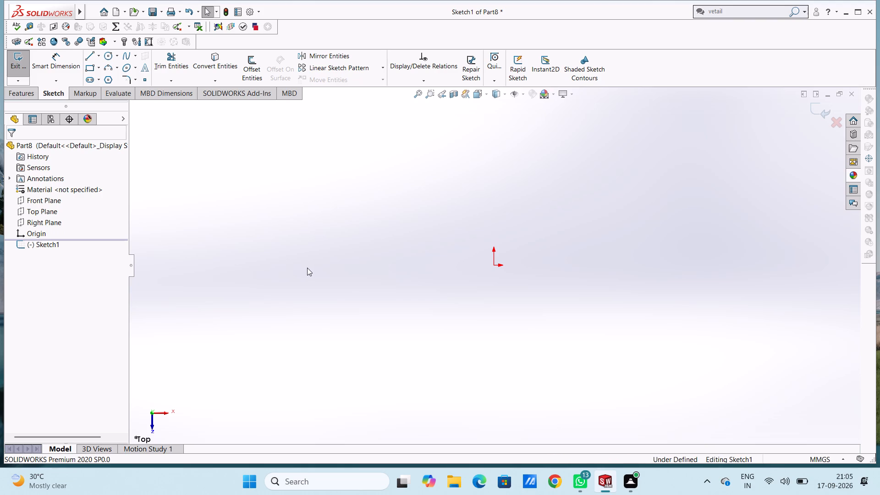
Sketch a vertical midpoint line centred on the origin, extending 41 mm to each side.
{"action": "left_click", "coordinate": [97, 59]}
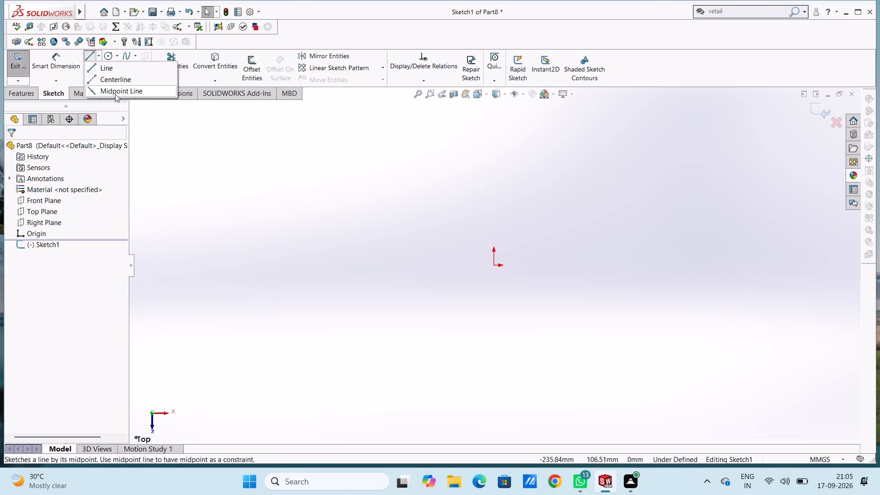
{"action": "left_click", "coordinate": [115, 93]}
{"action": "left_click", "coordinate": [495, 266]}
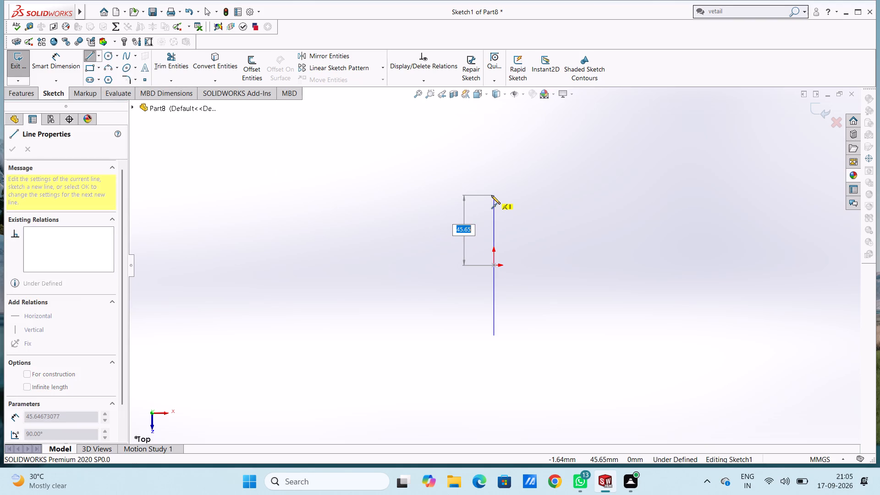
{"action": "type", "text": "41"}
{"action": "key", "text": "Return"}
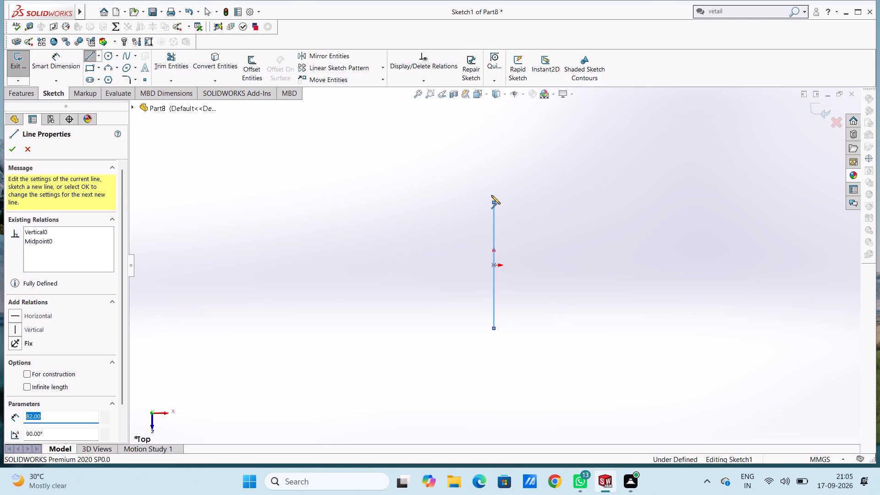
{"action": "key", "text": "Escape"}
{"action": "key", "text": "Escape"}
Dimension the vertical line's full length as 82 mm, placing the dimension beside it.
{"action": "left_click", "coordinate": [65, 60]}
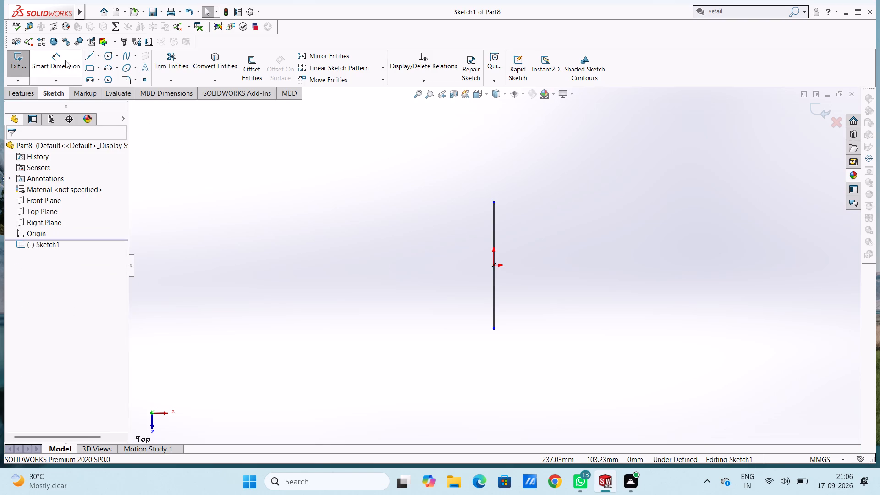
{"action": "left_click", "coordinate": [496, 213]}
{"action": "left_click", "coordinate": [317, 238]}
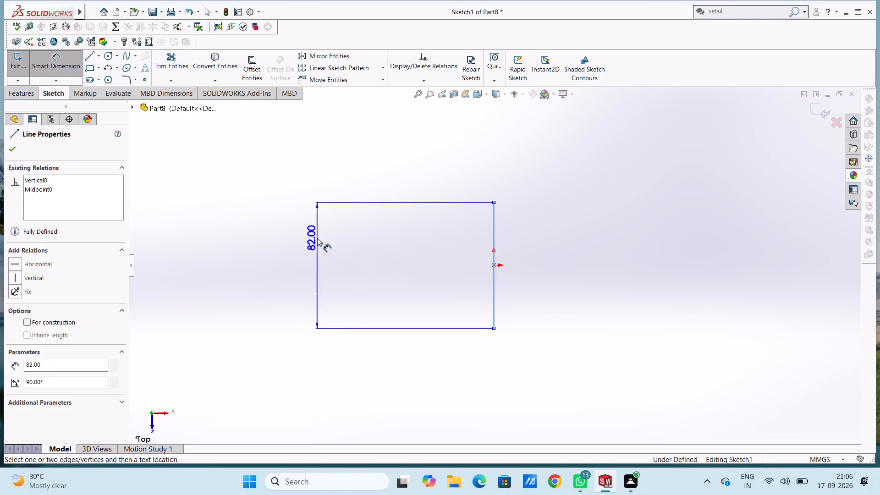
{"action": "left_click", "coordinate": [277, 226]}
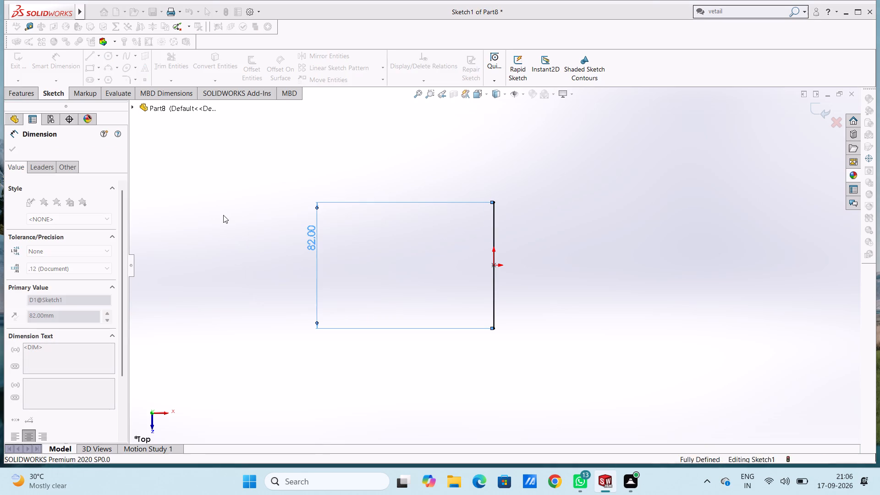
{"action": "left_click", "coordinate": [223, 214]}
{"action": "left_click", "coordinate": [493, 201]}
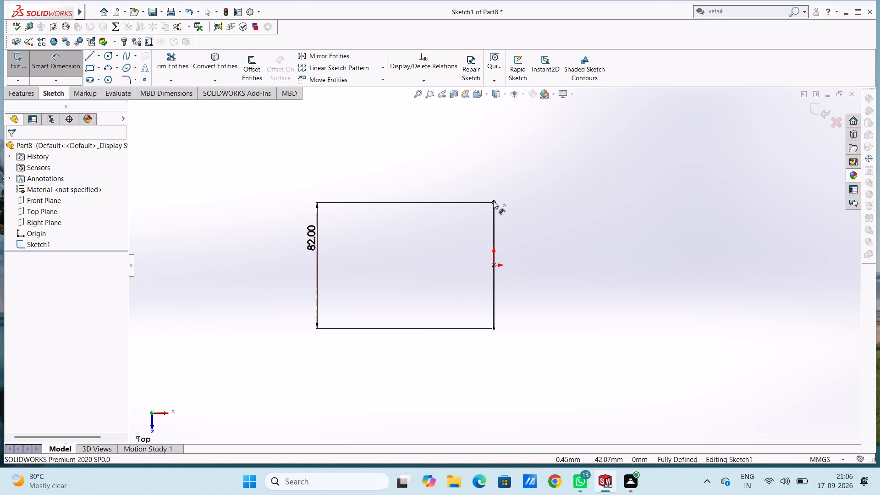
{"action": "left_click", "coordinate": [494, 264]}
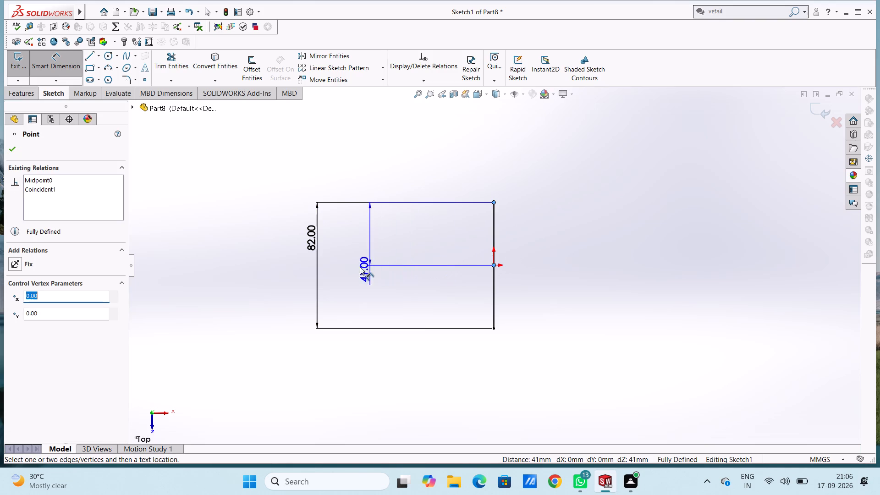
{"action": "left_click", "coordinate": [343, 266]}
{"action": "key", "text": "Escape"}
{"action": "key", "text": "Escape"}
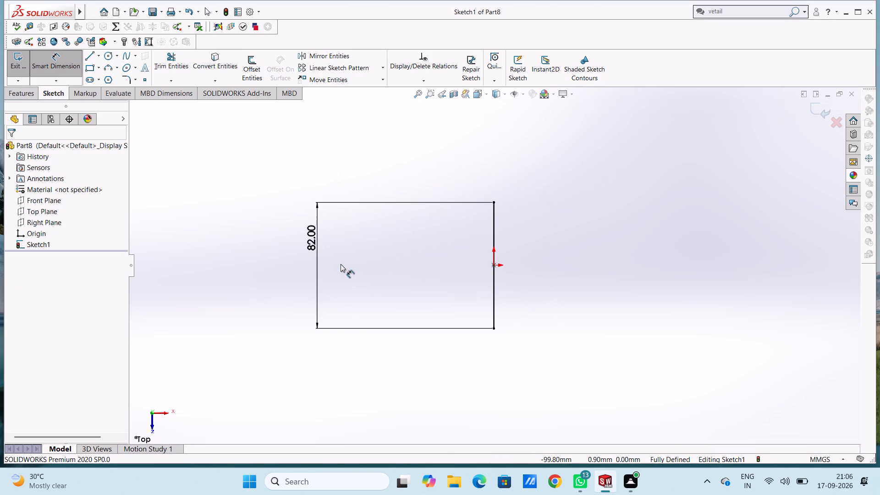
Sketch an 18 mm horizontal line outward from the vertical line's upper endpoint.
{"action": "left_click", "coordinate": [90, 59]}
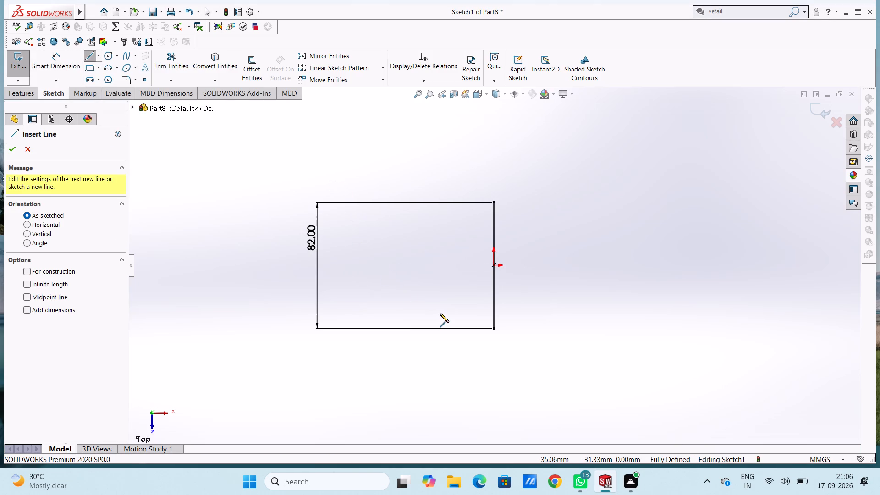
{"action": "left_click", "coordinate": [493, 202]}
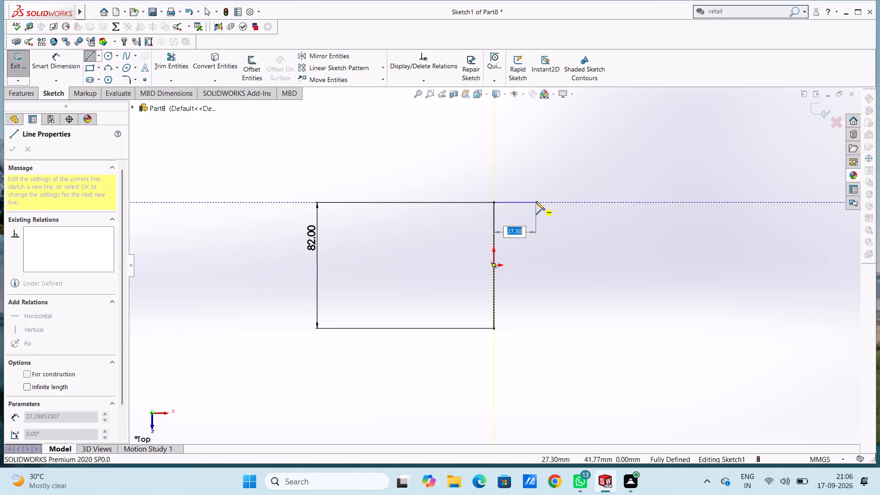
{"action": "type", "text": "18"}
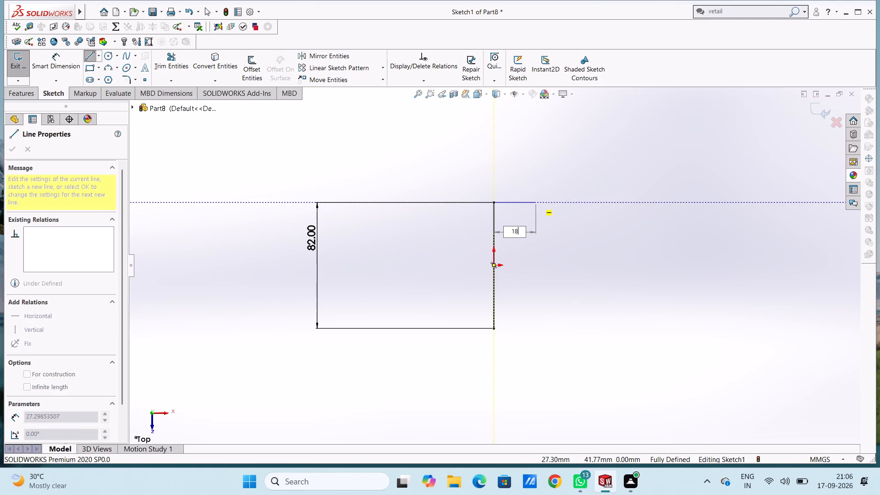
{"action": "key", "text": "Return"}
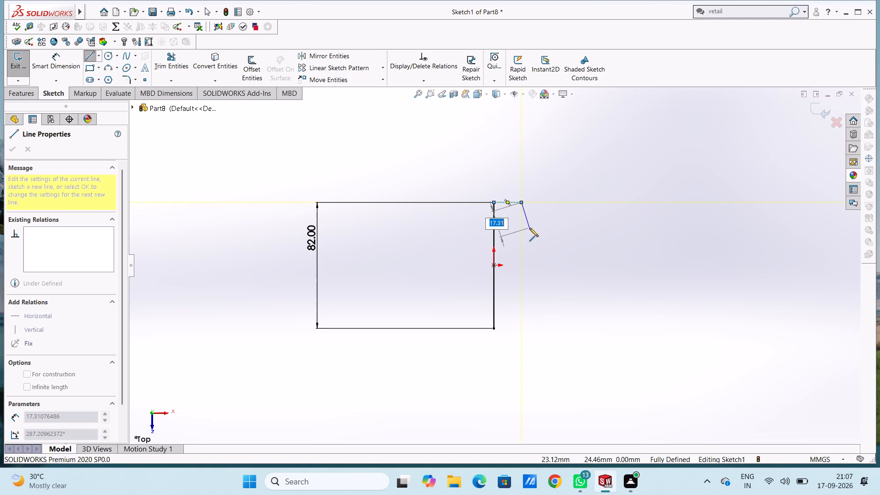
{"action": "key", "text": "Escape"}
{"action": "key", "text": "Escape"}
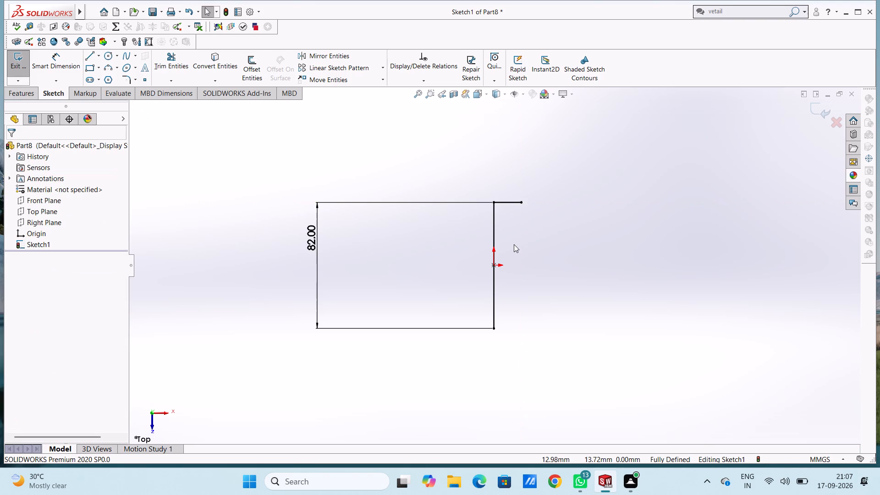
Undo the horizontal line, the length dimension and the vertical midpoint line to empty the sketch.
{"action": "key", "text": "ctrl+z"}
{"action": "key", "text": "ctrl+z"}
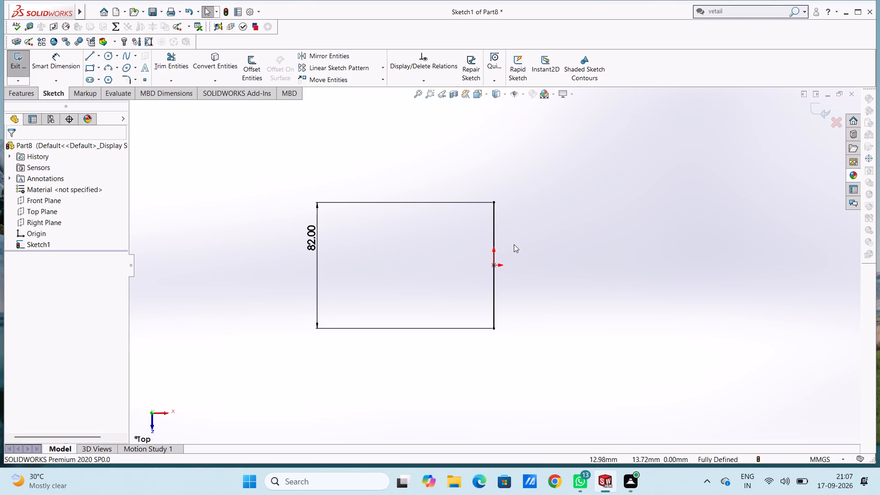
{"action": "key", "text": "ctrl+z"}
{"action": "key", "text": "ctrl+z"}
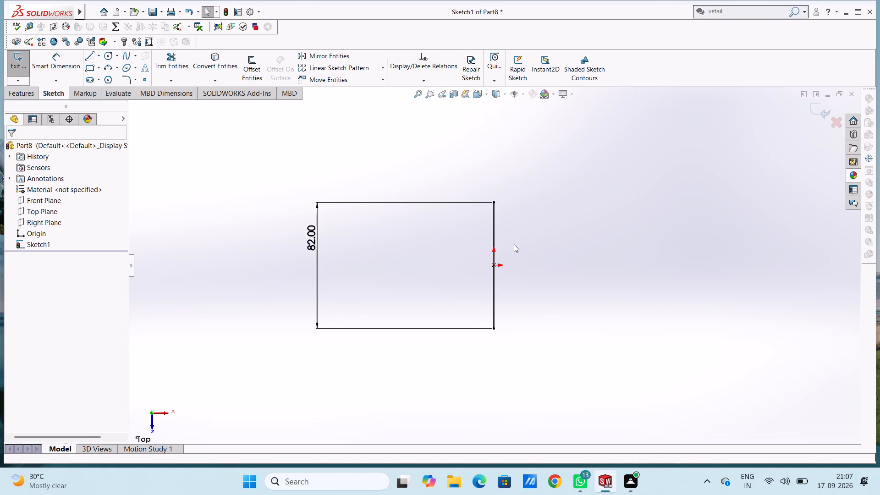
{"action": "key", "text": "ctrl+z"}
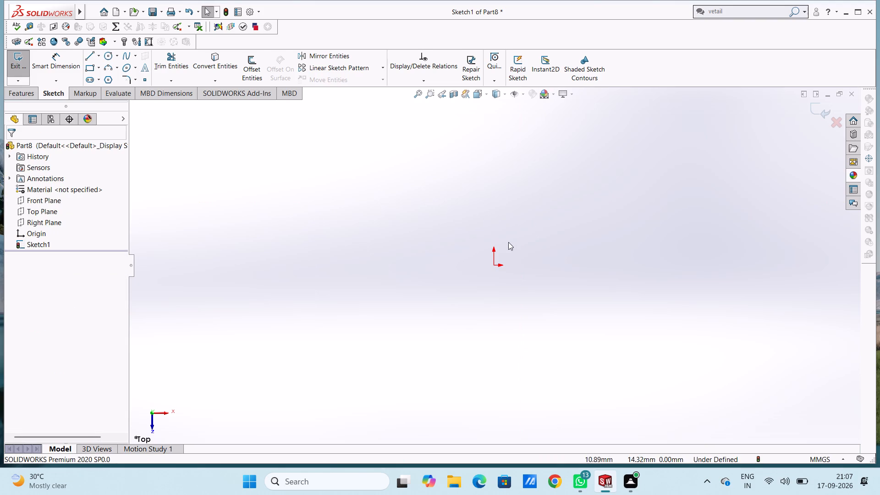
Sketch a center rectangle on the origin, 82 mm high and 140 mm wide.
{"action": "left_click", "coordinate": [100, 66]}
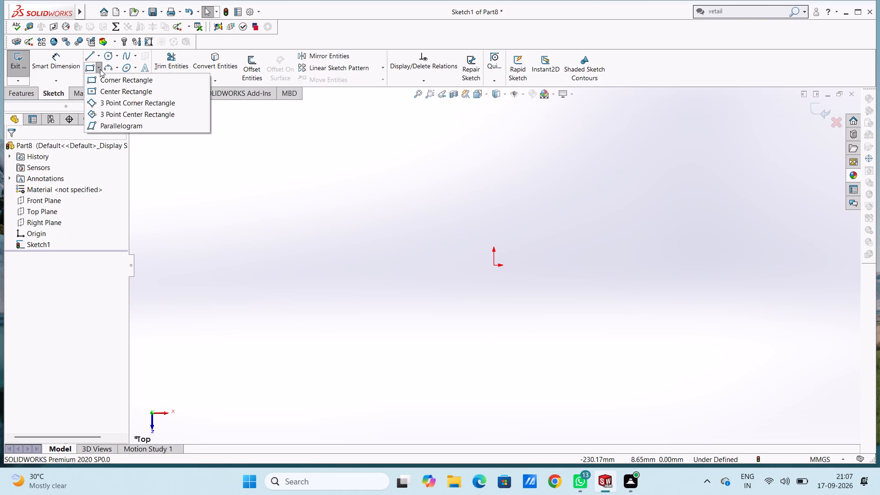
{"action": "left_click", "coordinate": [102, 88]}
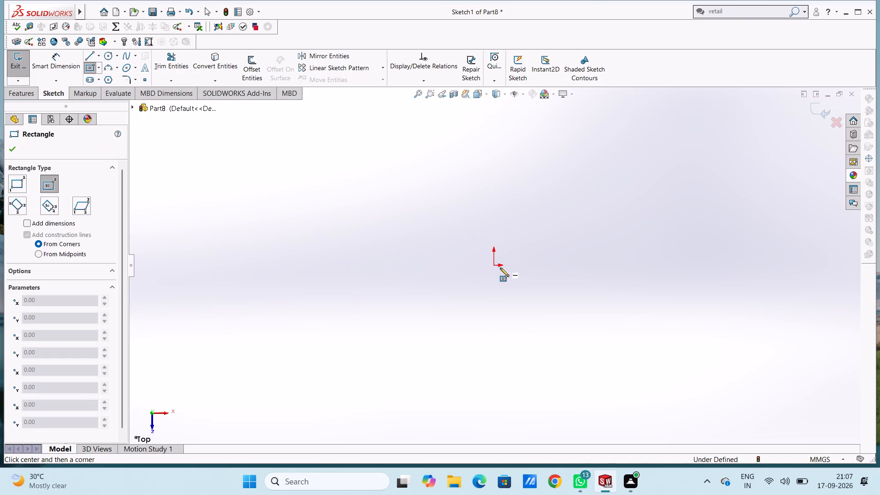
{"action": "left_click", "coordinate": [494, 265]}
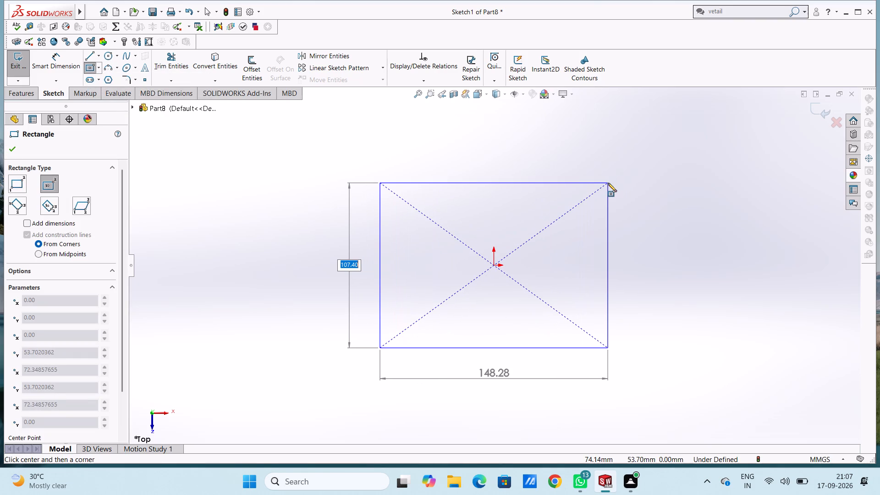
{"action": "type", "text": "82"}
{"action": "key", "text": "Return"}
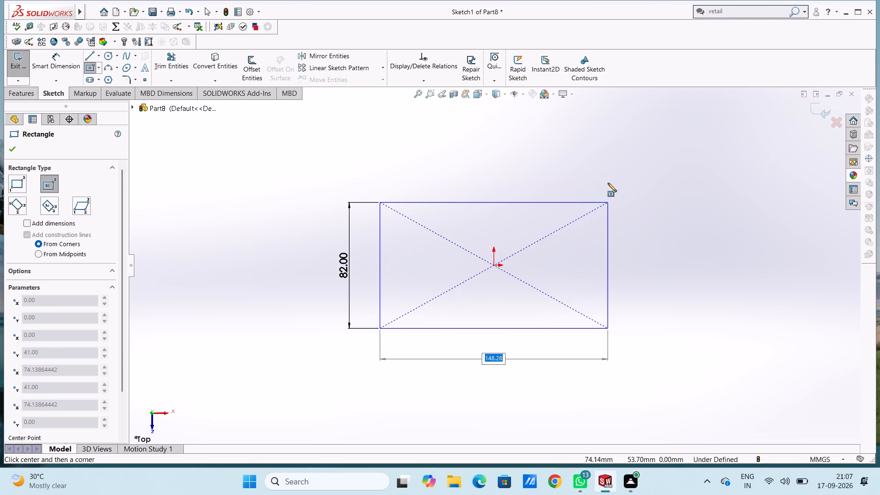
{"action": "type", "text": "140"}
{"action": "key", "text": "Return"}
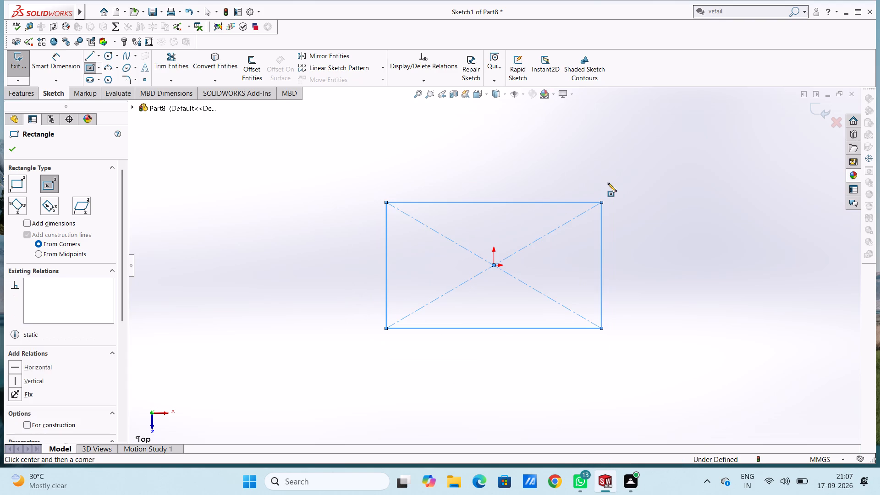
{"action": "key", "text": "Escape"}
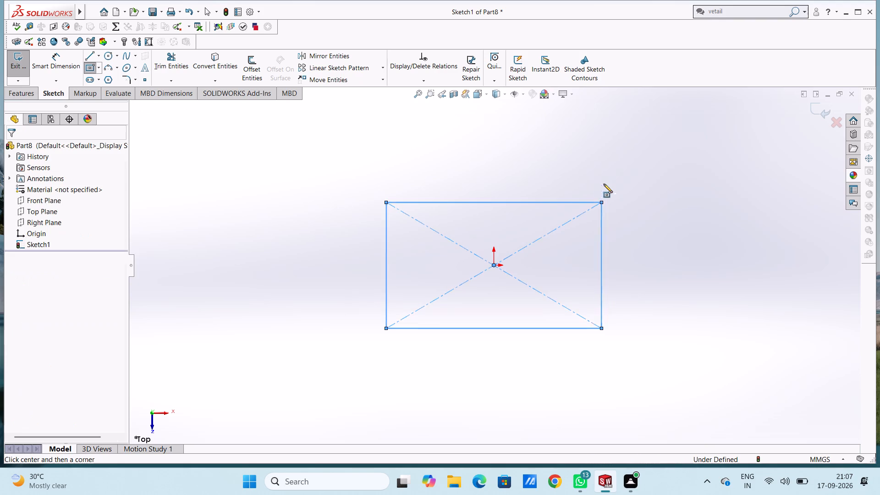
{"action": "key", "text": "Escape"}
Add driving dimensions of 82 mm to the rectangle's vertical side and 140 mm to its upper horizontal side.
{"action": "left_click", "coordinate": [55, 59]}
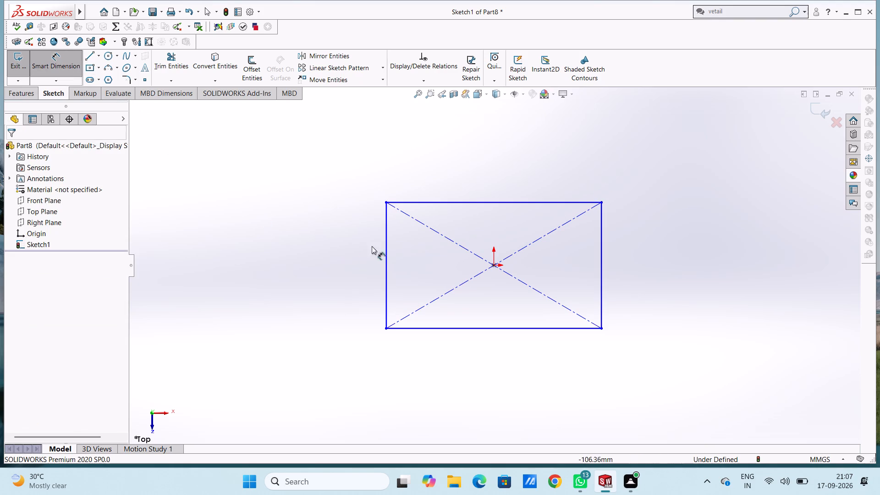
{"action": "left_click", "coordinate": [386, 241]}
{"action": "left_click", "coordinate": [231, 266]}
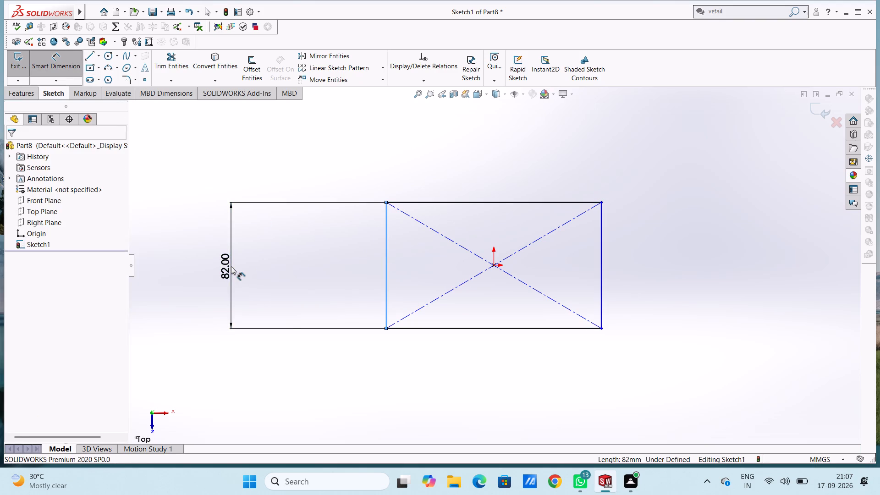
{"action": "left_click", "coordinate": [187, 251]}
{"action": "left_click", "coordinate": [173, 211]}
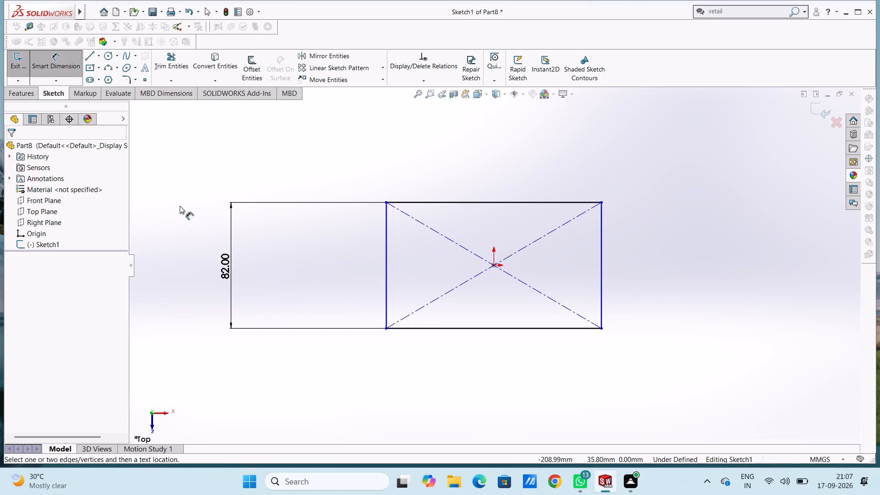
{"action": "left_click", "coordinate": [420, 201]}
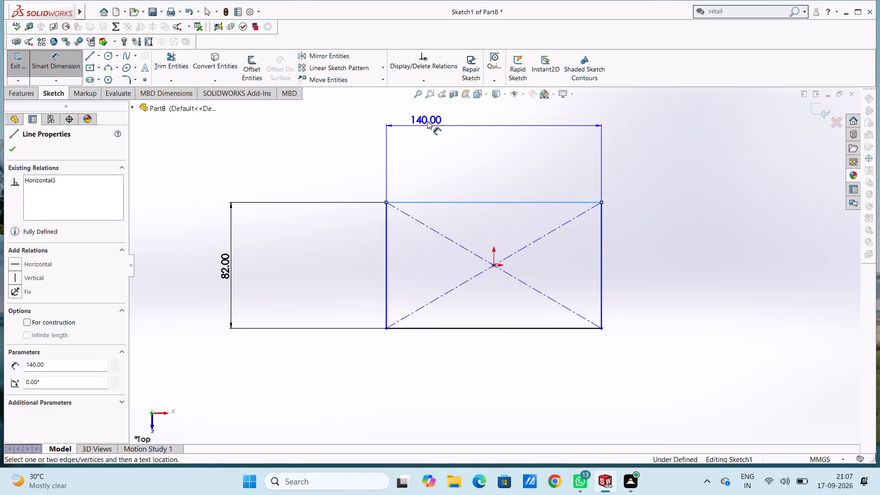
{"action": "left_click", "coordinate": [427, 120]}
{"action": "left_click", "coordinate": [387, 109]}
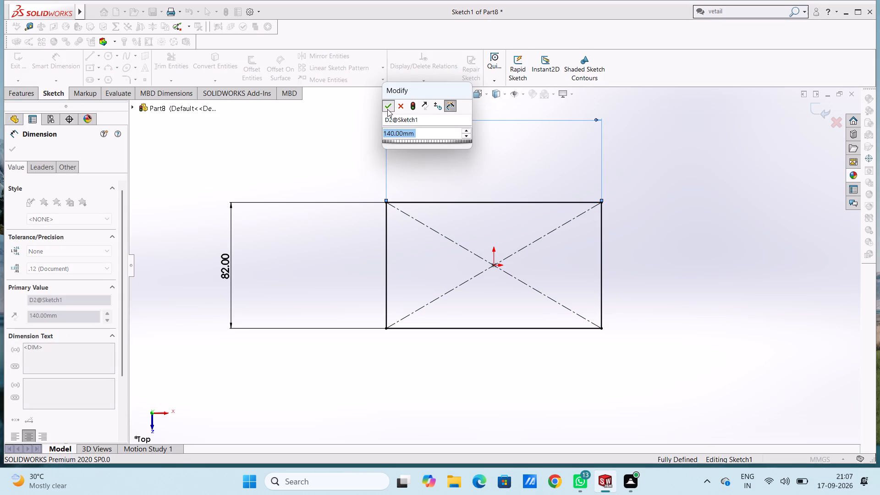
{"action": "left_click", "coordinate": [334, 159]}
{"action": "key", "text": "Escape"}
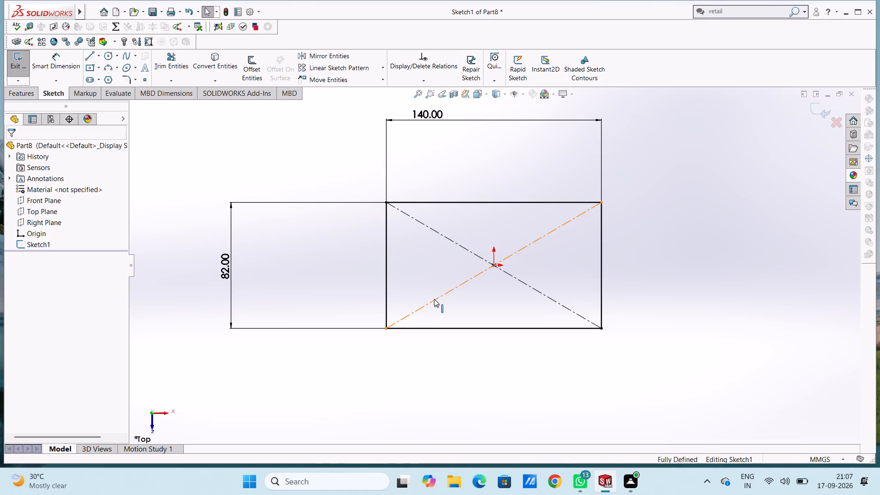
{"action": "scroll", "coordinate": [434, 299], "scroll_direction": "up", "scroll_amount": 1}
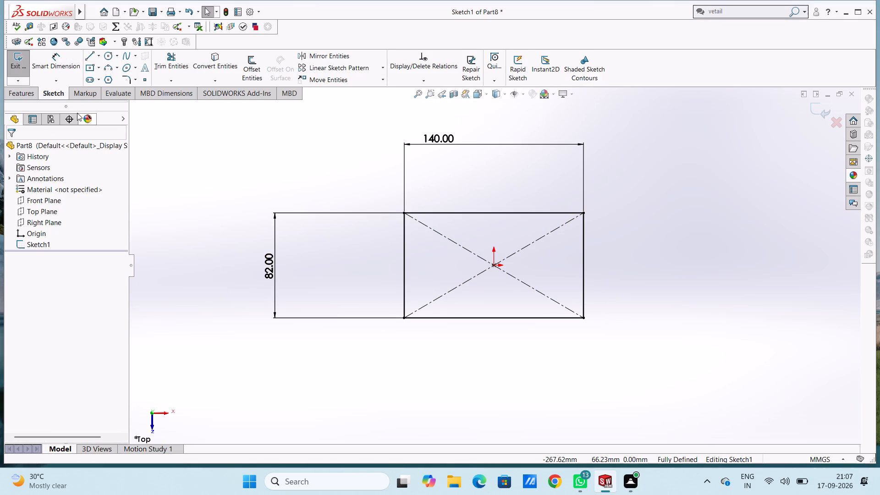
Sketch two concentric circles of 11 mm and 18 mm radius centred on the midpoint of the rectangle's right vertical side.
{"action": "left_click", "coordinate": [105, 56]}
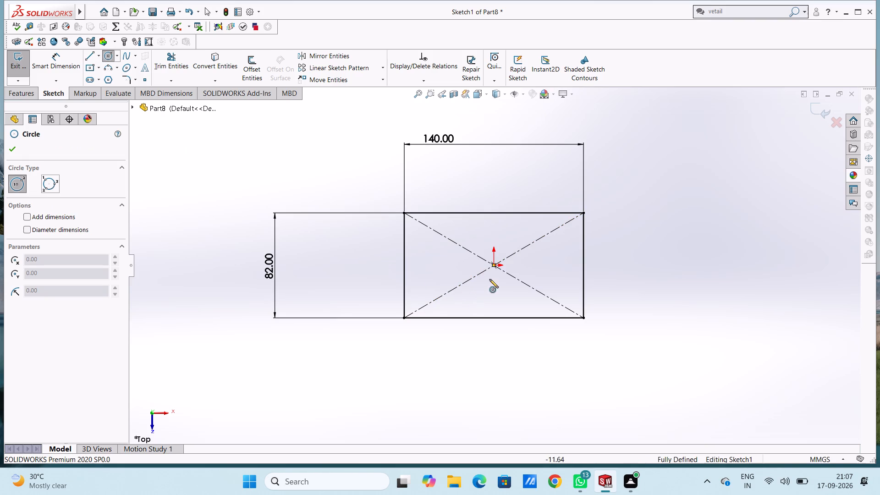
{"action": "left_click", "coordinate": [583, 264]}
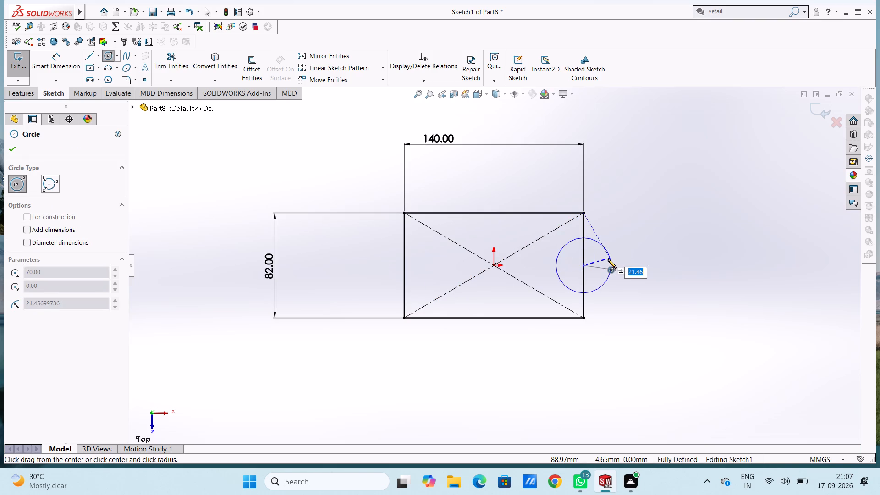
{"action": "type", "text": "11"}
{"action": "key", "text": "Return"}
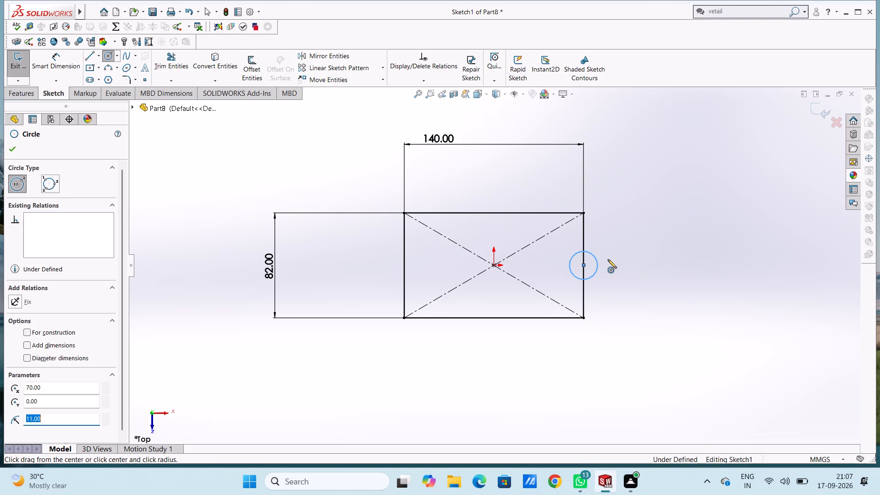
{"action": "left_click", "coordinate": [584, 265]}
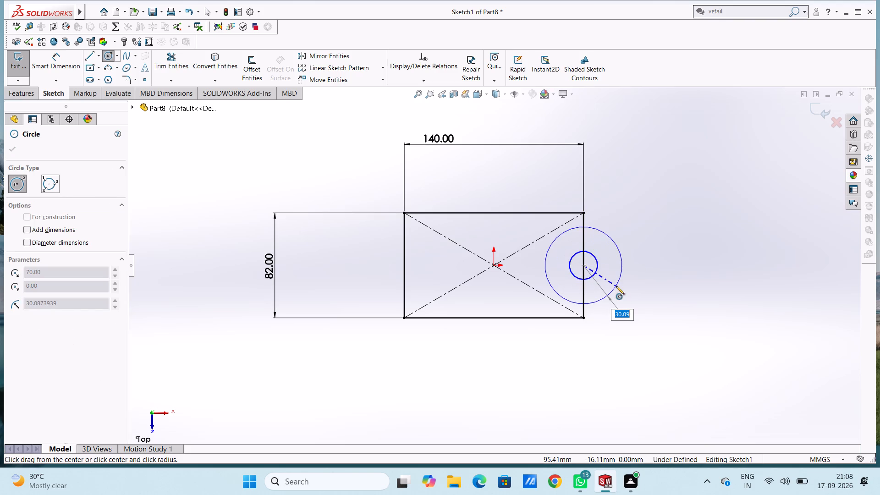
{"action": "type", "text": "18"}
{"action": "key", "text": "Return"}
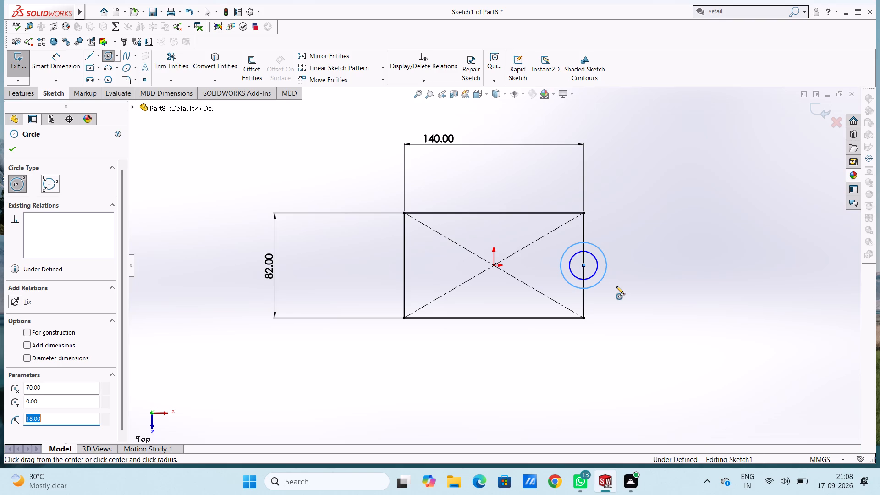
{"action": "key", "text": "Escape"}
{"action": "key", "text": "Escape"}
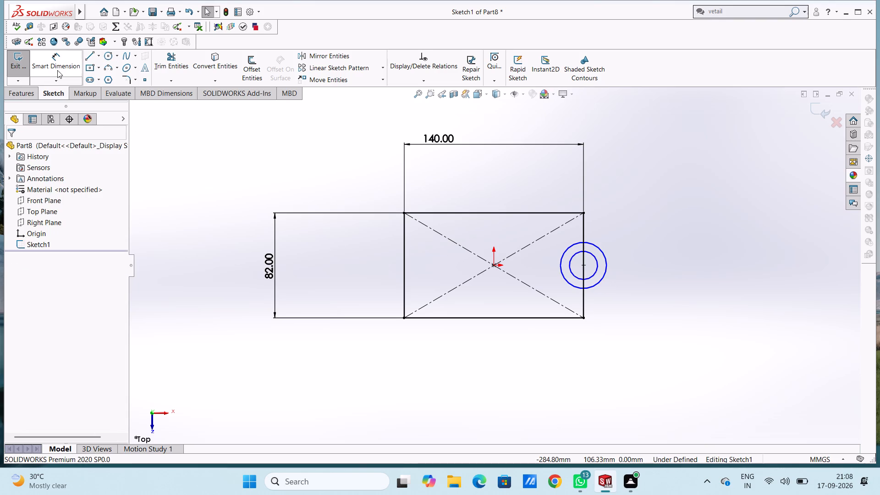
Add driving diameter dimensions of 22 mm to the inner circle and 36 mm to the outer circle.
{"action": "left_click", "coordinate": [57, 70]}
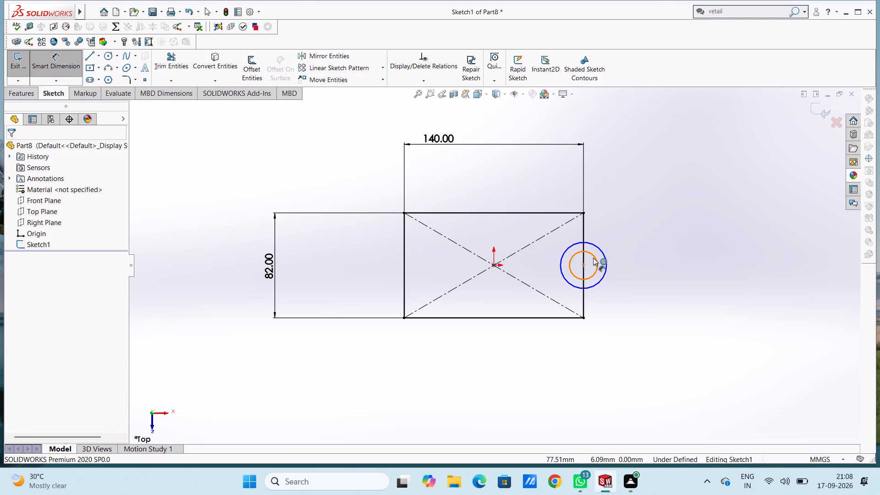
{"action": "left_click", "coordinate": [593, 258]}
{"action": "left_click", "coordinate": [719, 176]}
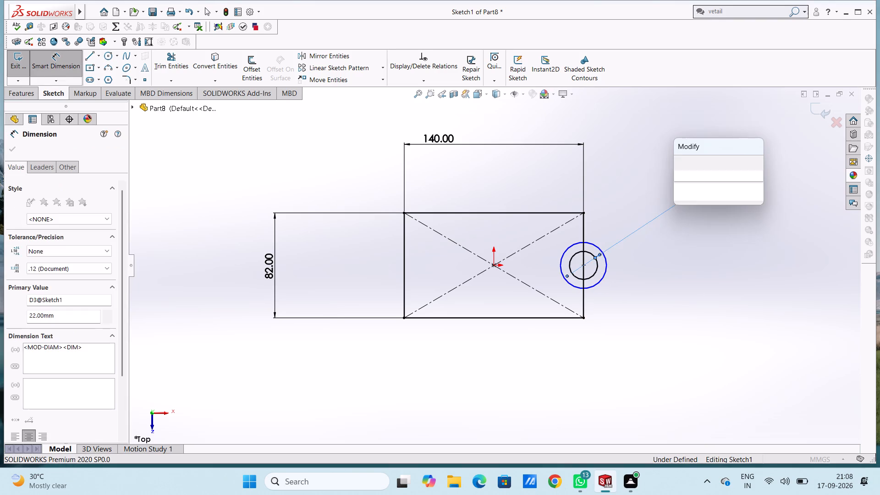
{"action": "left_click", "coordinate": [677, 165]}
{"action": "left_click", "coordinate": [646, 181]}
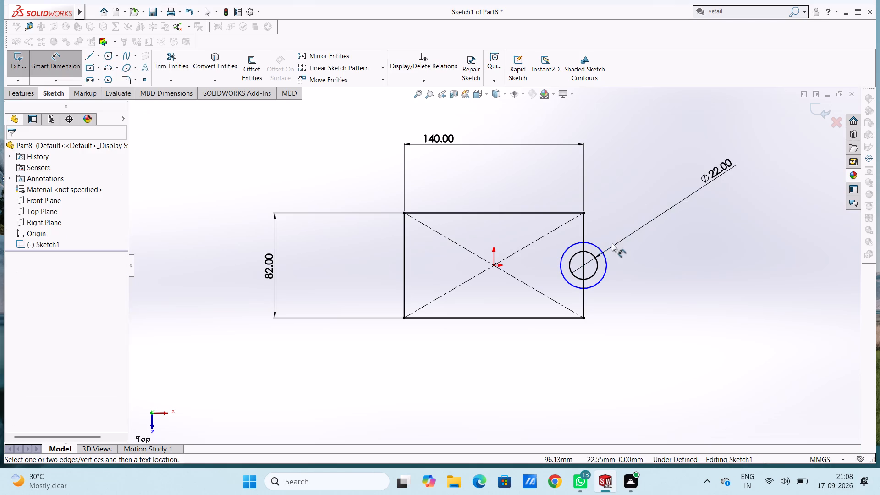
{"action": "left_click", "coordinate": [607, 259]}
{"action": "left_click", "coordinate": [756, 242]}
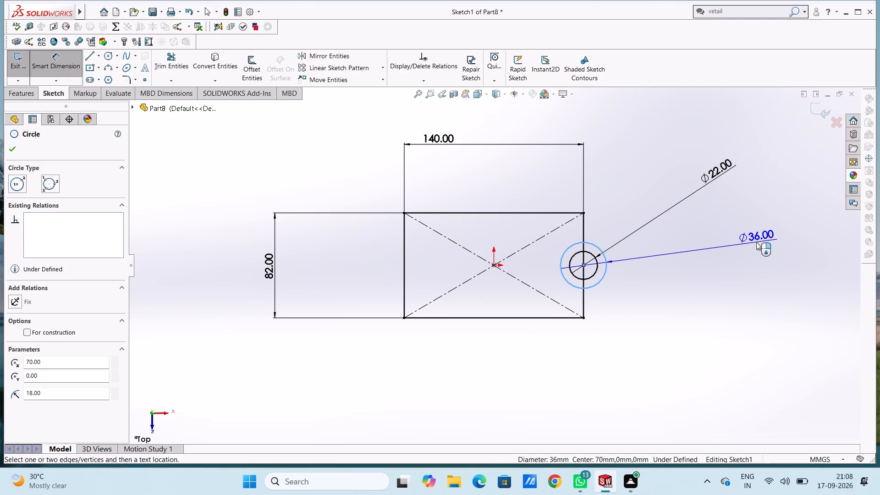
{"action": "left_click", "coordinate": [720, 231]}
{"action": "left_click", "coordinate": [685, 227]}
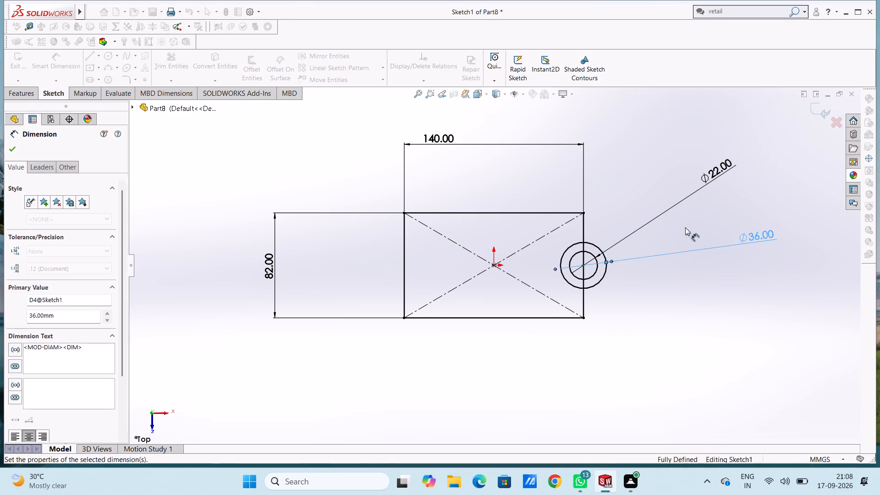
{"action": "key", "text": "Escape"}
{"action": "key", "text": "Escape"}
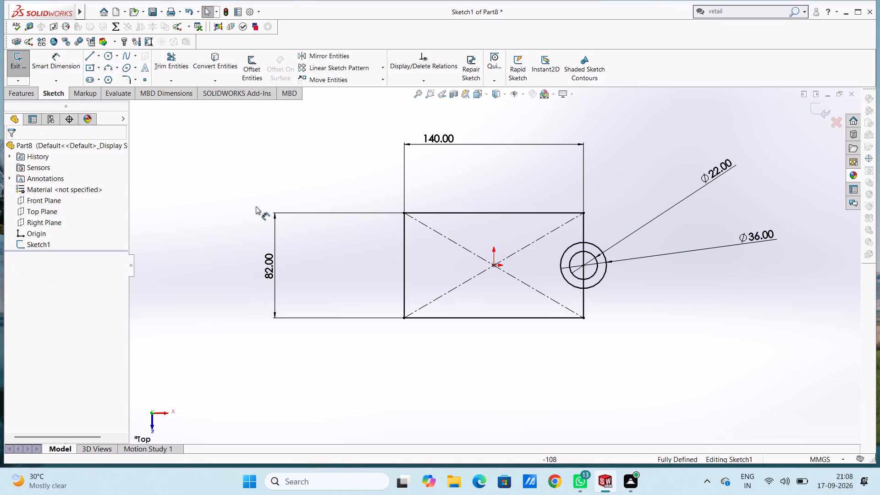
Trim the outer circle's half inside the rectangle and the portions of the rectangle's side lying within the outer circle, allowing relation deletion.
{"action": "left_click", "coordinate": [176, 60]}
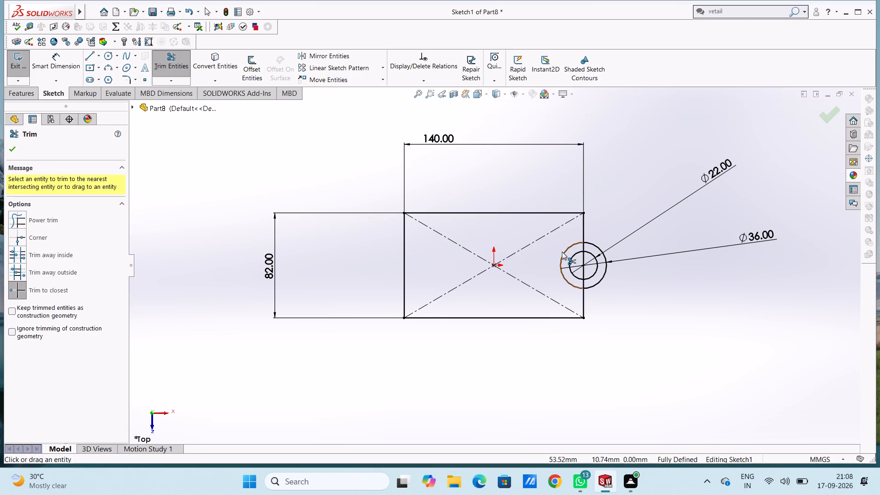
{"action": "left_click", "coordinate": [563, 252]}
{"action": "left_click", "coordinate": [584, 247]}
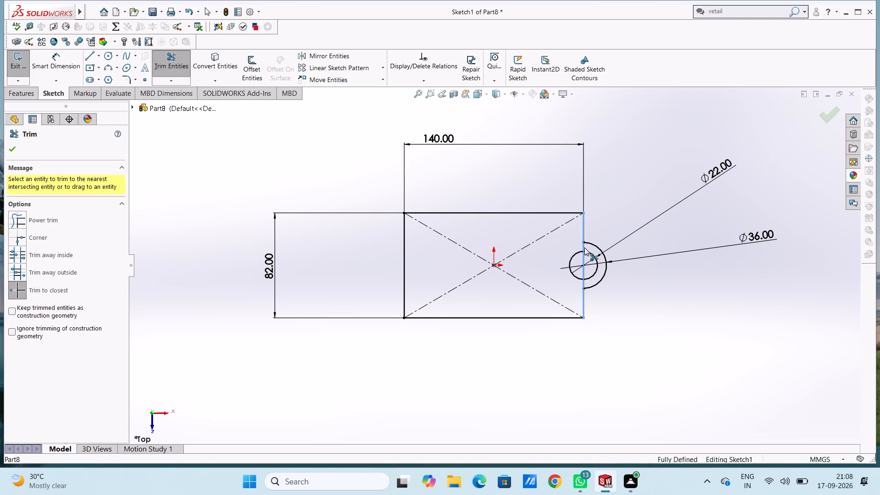
{"action": "left_click", "coordinate": [478, 255]}
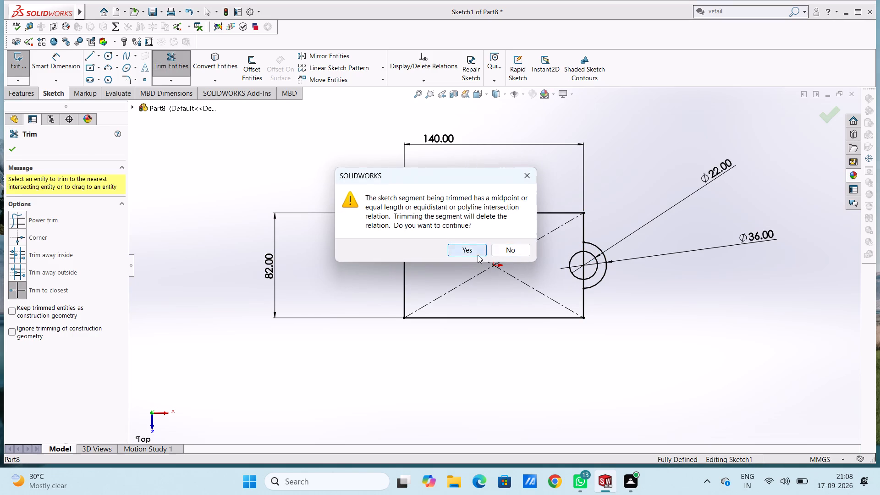
{"action": "left_click", "coordinate": [583, 256]}
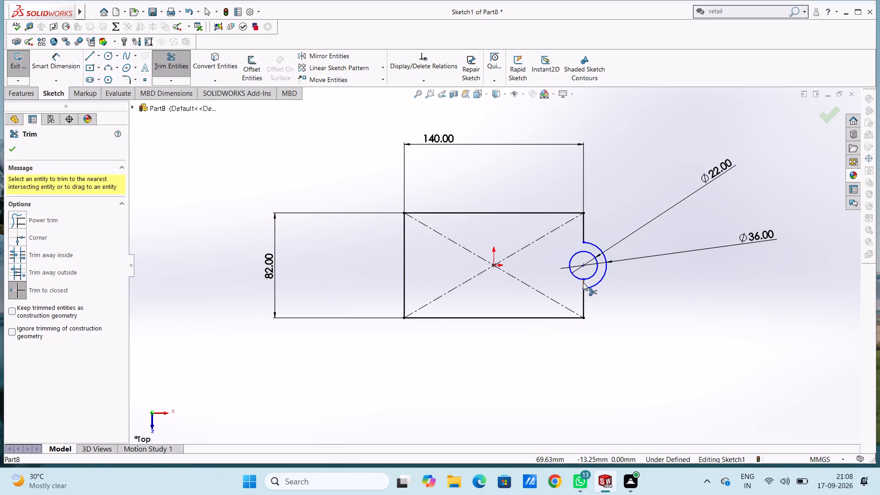
{"action": "left_click", "coordinate": [583, 282]}
{"action": "key", "text": "Escape"}
{"action": "key", "text": "Escape"}
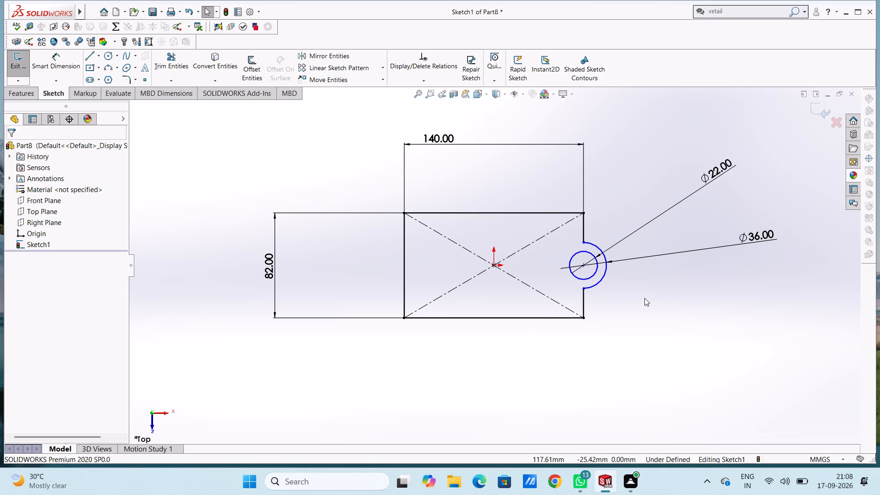
Extrude the plate profile with its rounded lug and hole as a 15 mm blind boss.
{"action": "left_click", "coordinate": [24, 100]}
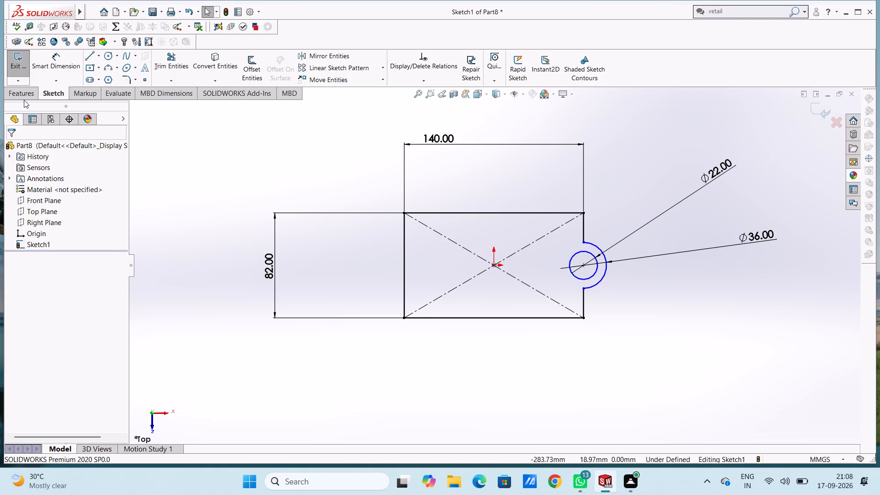
{"action": "left_click", "coordinate": [24, 98]}
{"action": "left_click", "coordinate": [24, 77]}
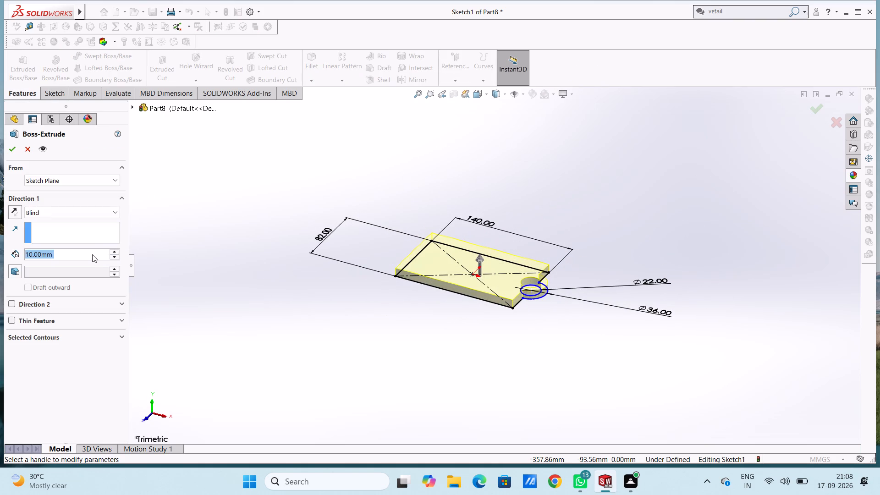
{"action": "type", "text": "15"}
{"action": "key", "text": "Return"}
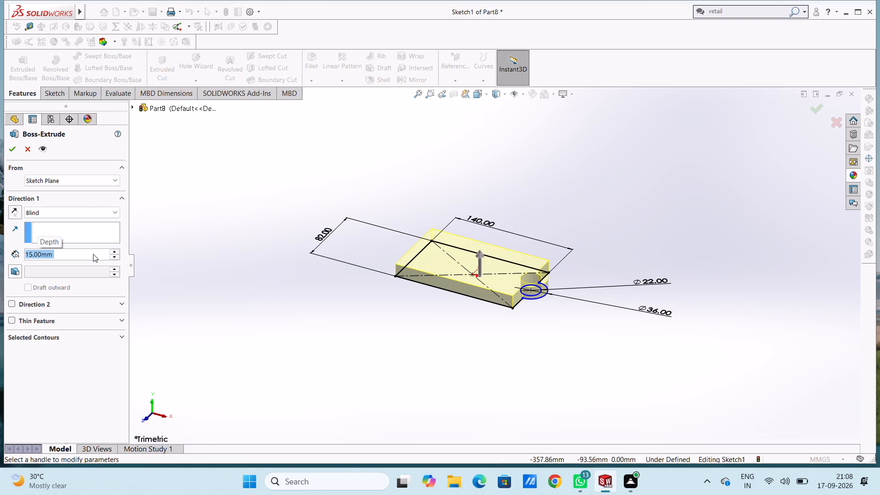
{"action": "left_click", "coordinate": [7, 148]}
{"action": "left_click", "coordinate": [212, 198]}
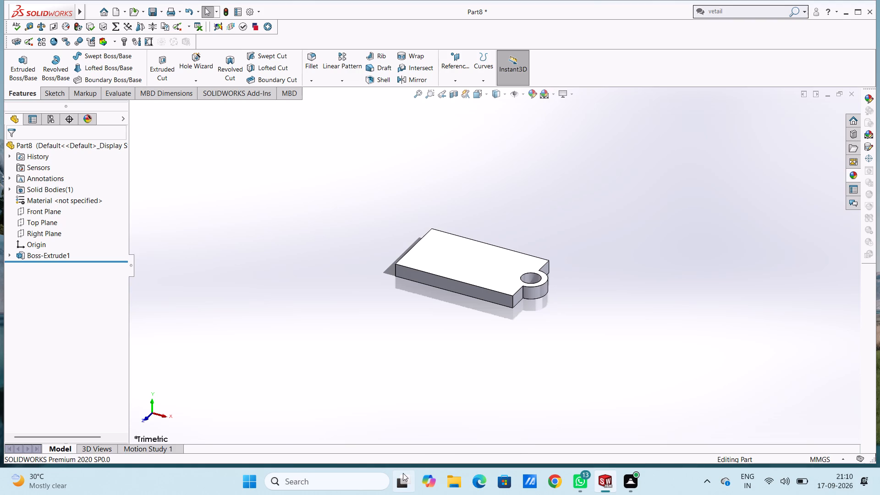
Start a new sketch on the plate's long front side face, viewed from the front.
{"action": "key", "text": "ctrl+1"}
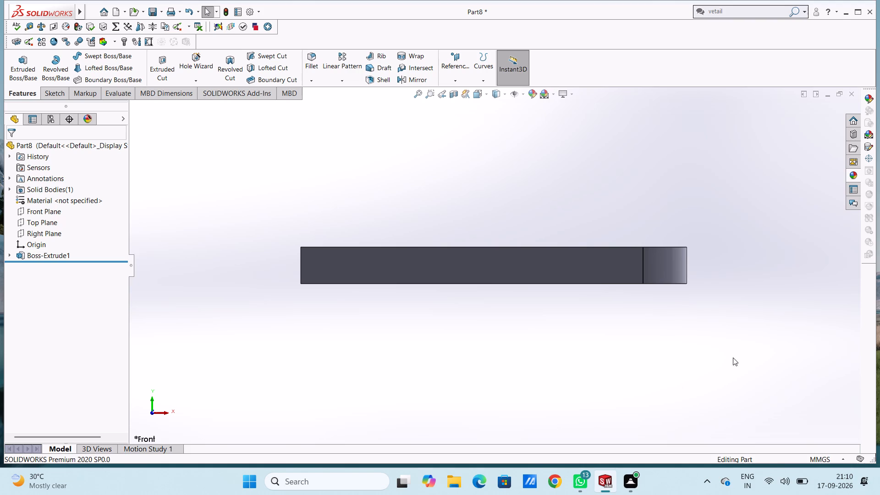
{"action": "left_click", "coordinate": [589, 269]}
{"action": "left_click", "coordinate": [631, 236]}
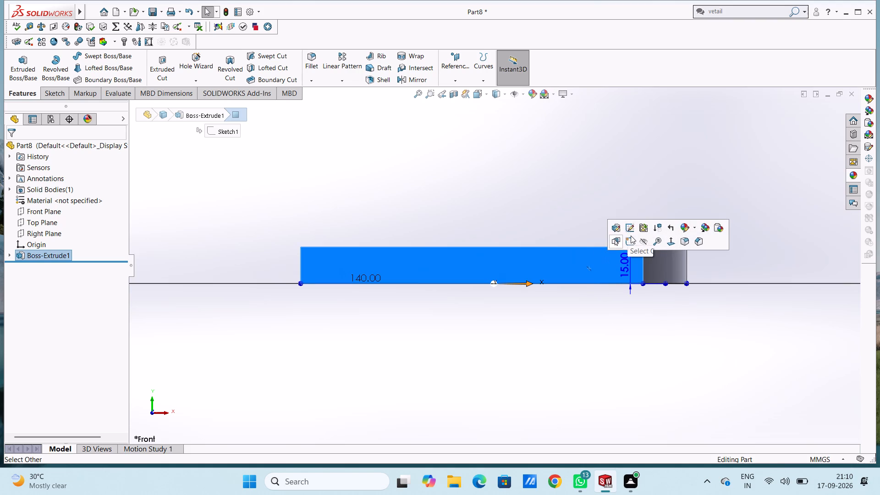
{"action": "left_click", "coordinate": [556, 209]}
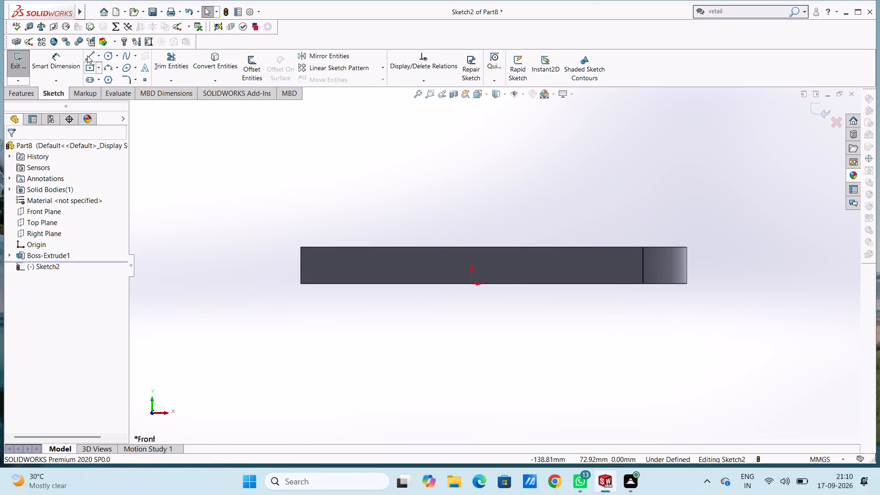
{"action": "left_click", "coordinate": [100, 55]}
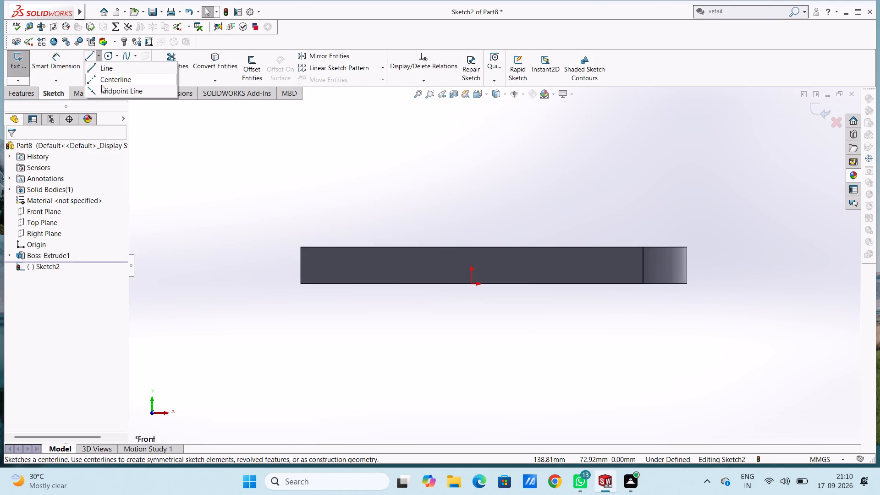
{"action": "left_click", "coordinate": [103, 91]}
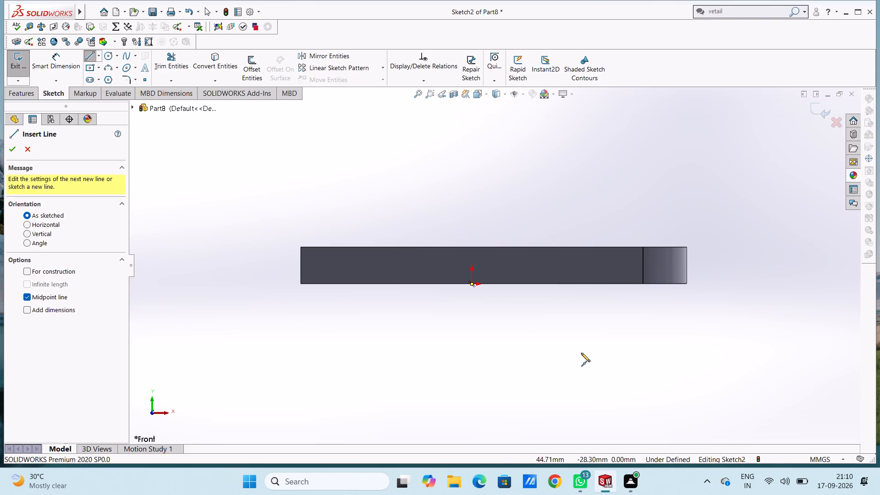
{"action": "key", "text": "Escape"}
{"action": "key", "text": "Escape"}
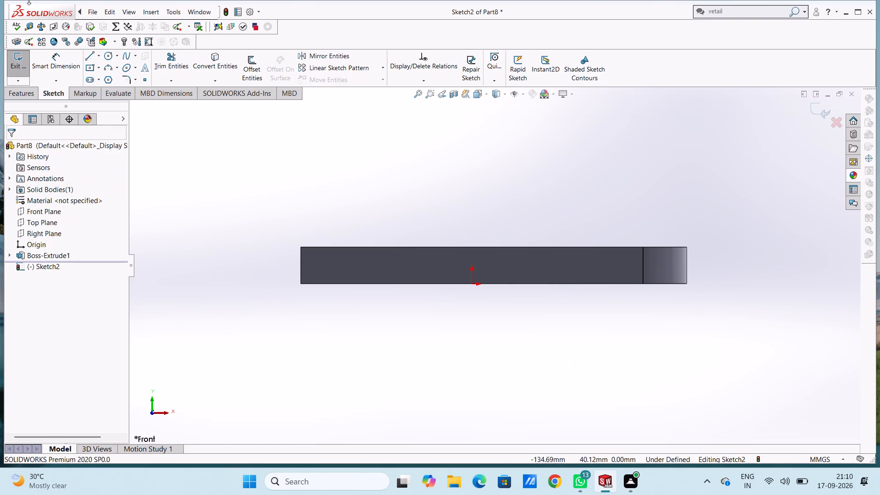
Sketch a 20 mm horizontal line along the front face's bottom edge, inward from its corner beside the lug.
{"action": "left_click", "coordinate": [91, 57]}
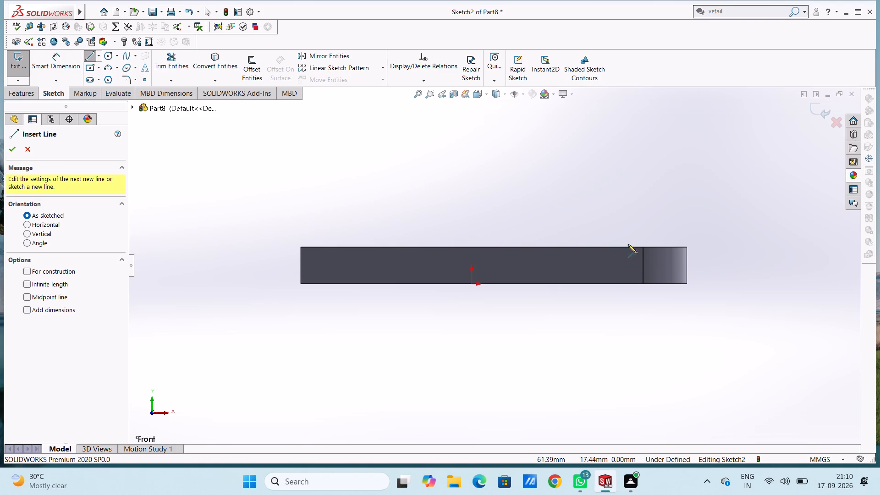
{"action": "left_click", "coordinate": [643, 285]}
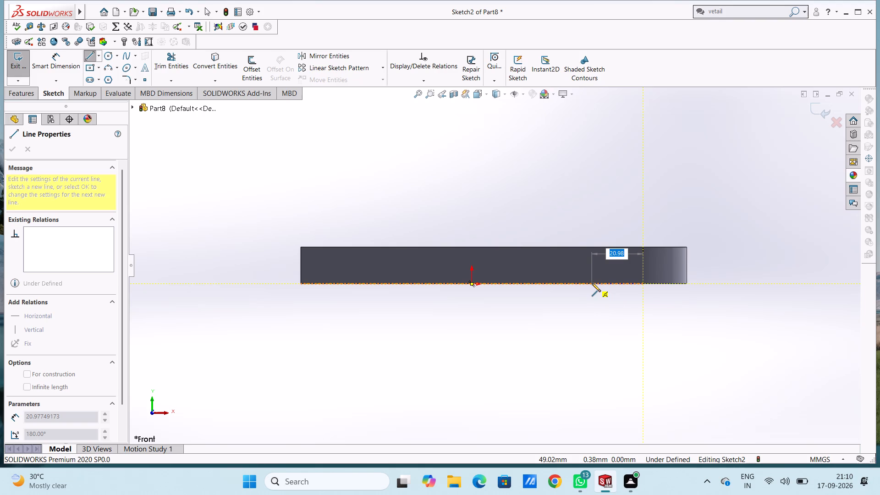
{"action": "type", "text": "20"}
{"action": "key", "text": "Return"}
{"action": "key", "text": "Escape"}
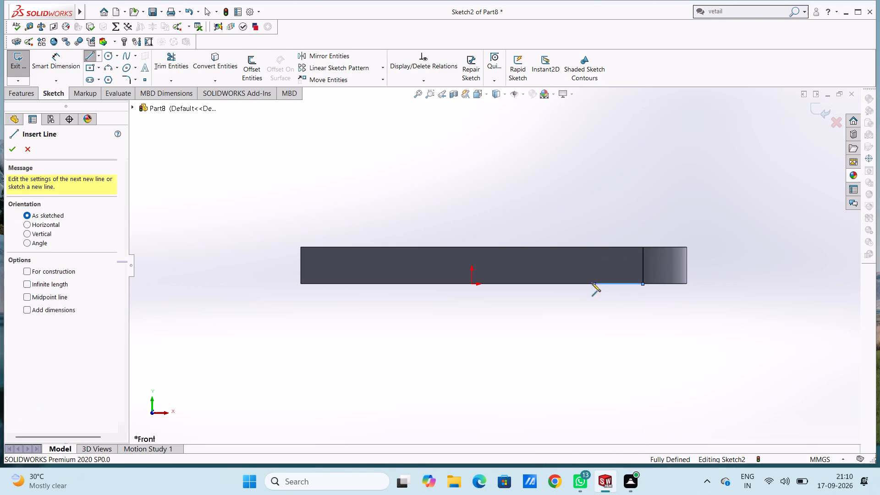
{"action": "key", "text": "Escape"}
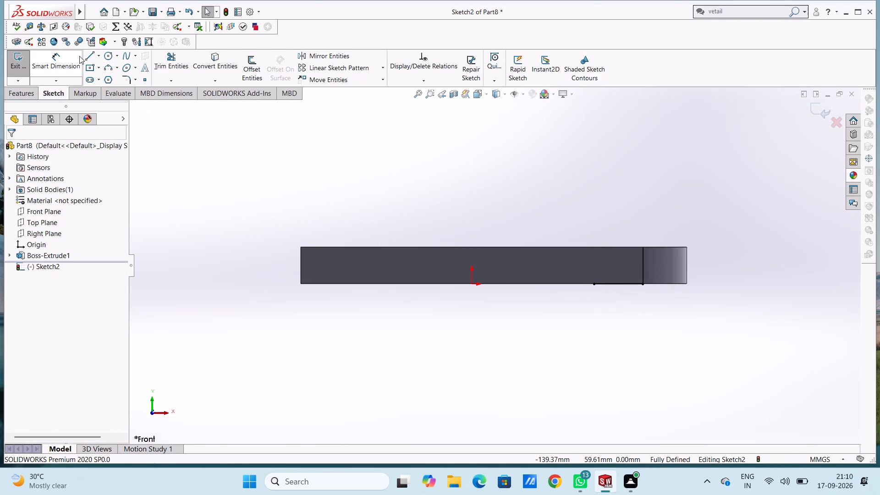
Sketch a closed 50 by 65 mm rectangle rising from the front face's bottom edge, between the 20 mm line's inner end and the origin.
{"action": "left_click", "coordinate": [87, 58]}
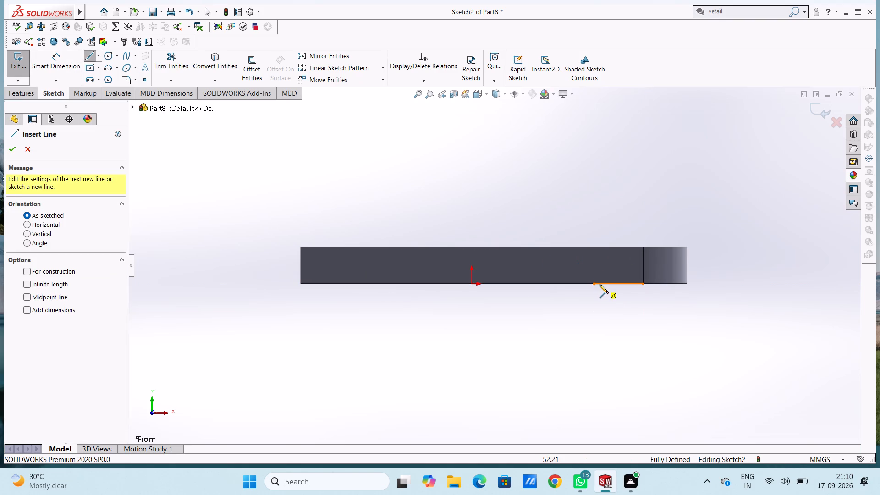
{"action": "left_click", "coordinate": [593, 285]}
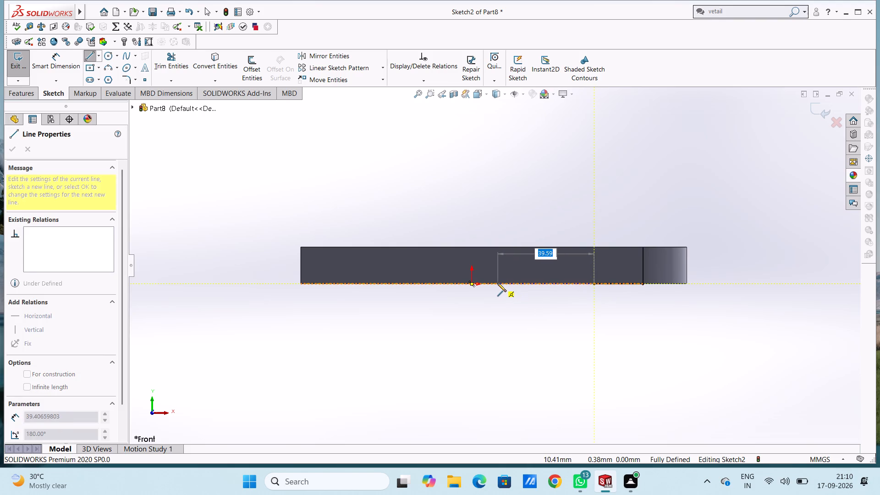
{"action": "left_click", "coordinate": [470, 283]}
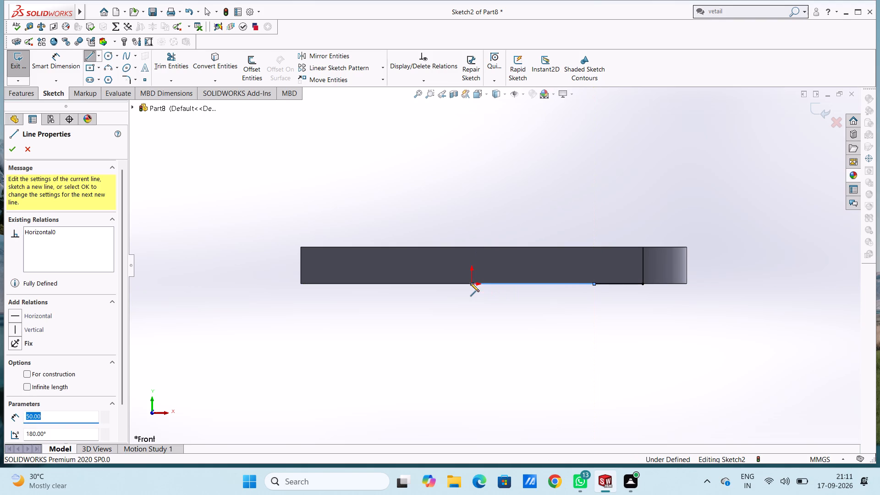
{"action": "scroll", "coordinate": [484, 218], "scroll_direction": "up", "scroll_amount": 2}
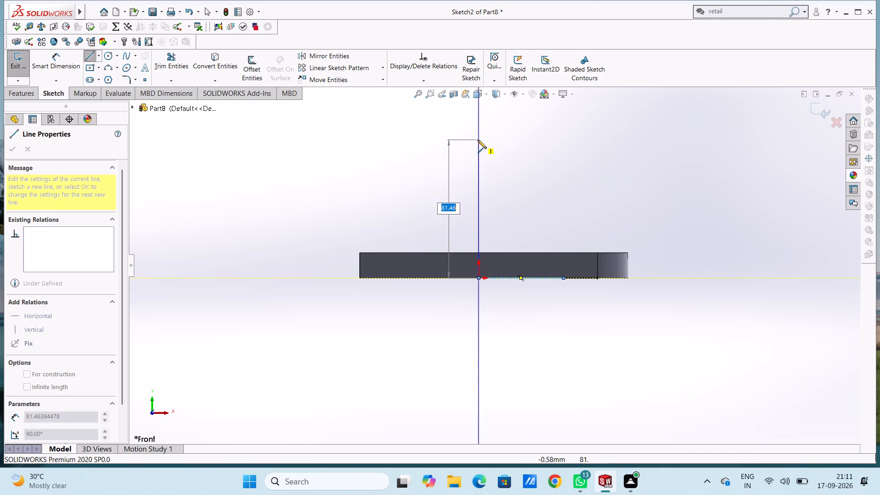
{"action": "type", "text": "65"}
{"action": "key", "text": "Return"}
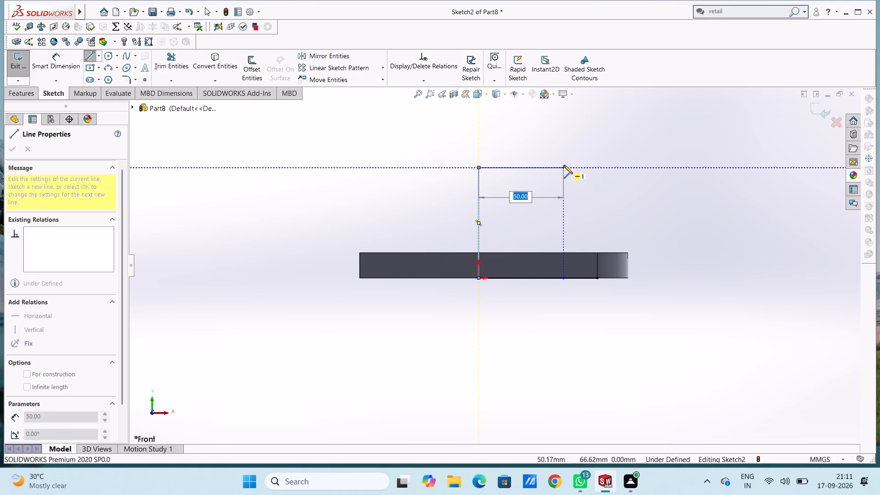
{"action": "left_click", "coordinate": [564, 165]}
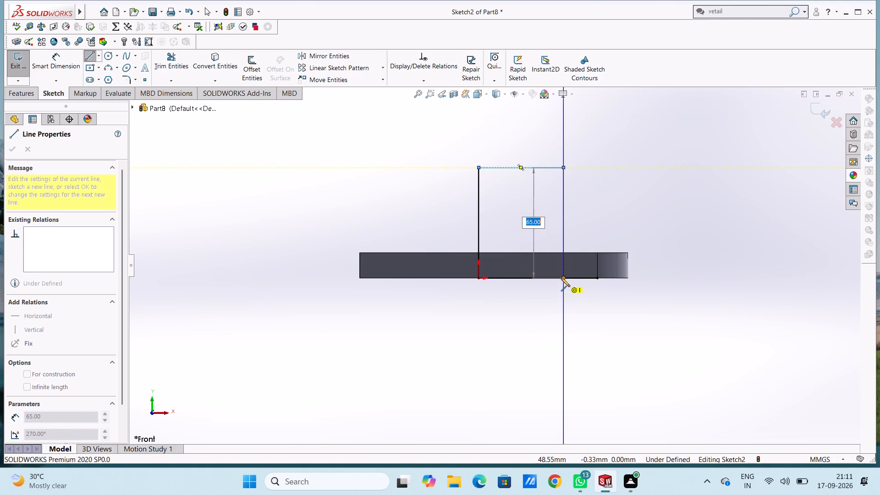
{"action": "left_click", "coordinate": [565, 278]}
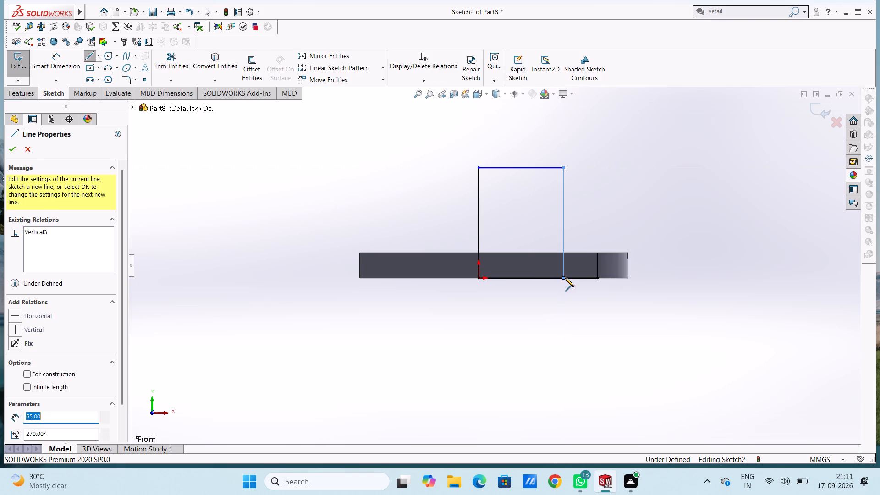
{"action": "key", "text": "Escape"}
{"action": "key", "text": "Escape"}
{"action": "key", "text": "Escape"}
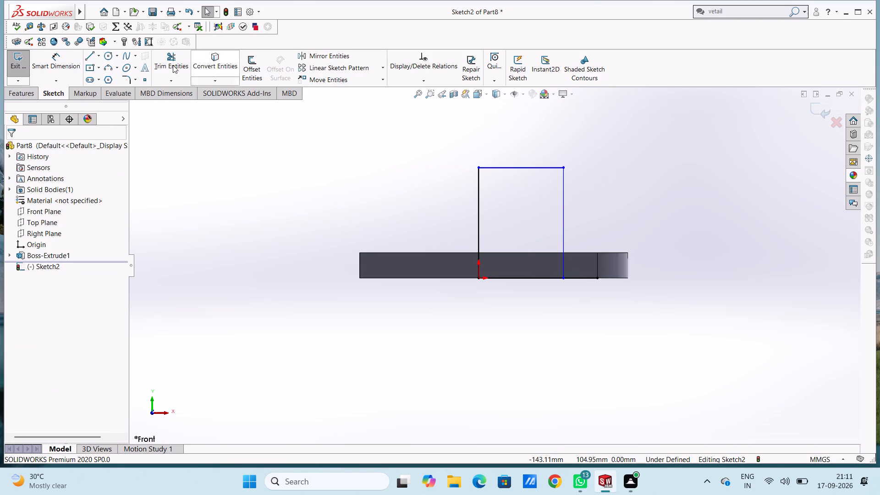
Sketch a circle of radius 25 mm centred on the midpoint of the rectangle's top line.
{"action": "left_click", "coordinate": [112, 58]}
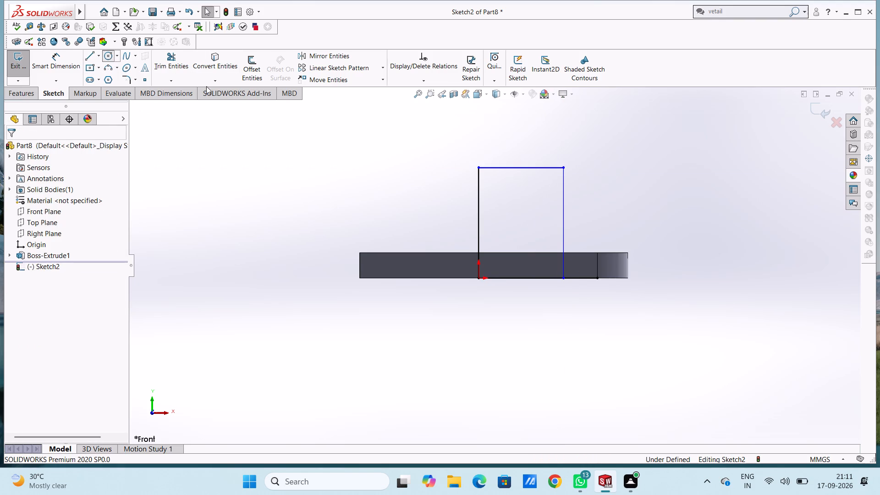
{"action": "left_click", "coordinate": [520, 169]}
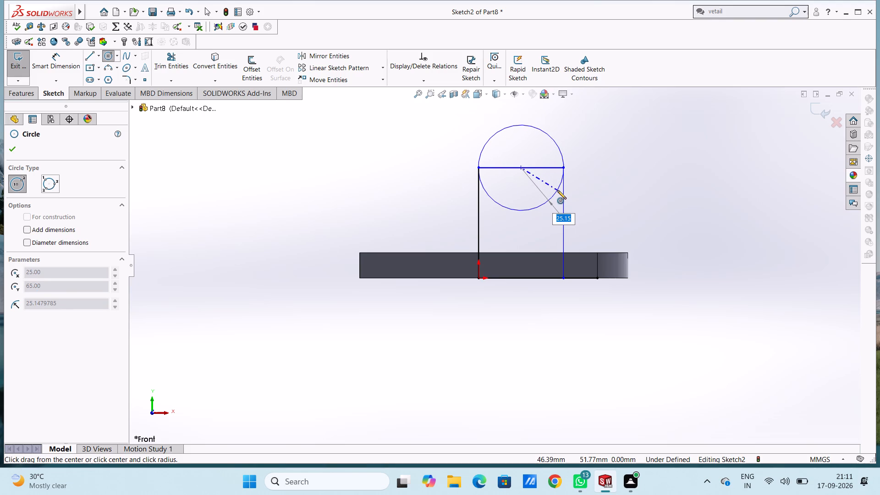
{"action": "type", "text": "25"}
{"action": "key", "text": "Return"}
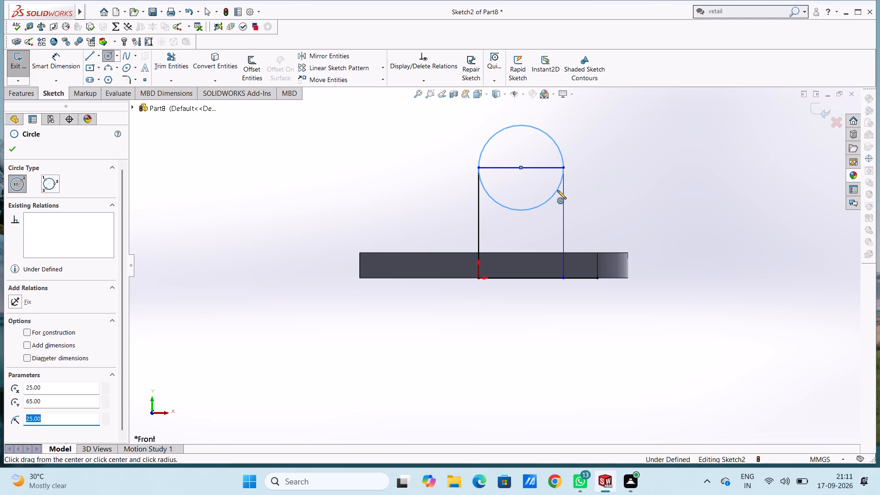
{"action": "key", "text": "Escape"}
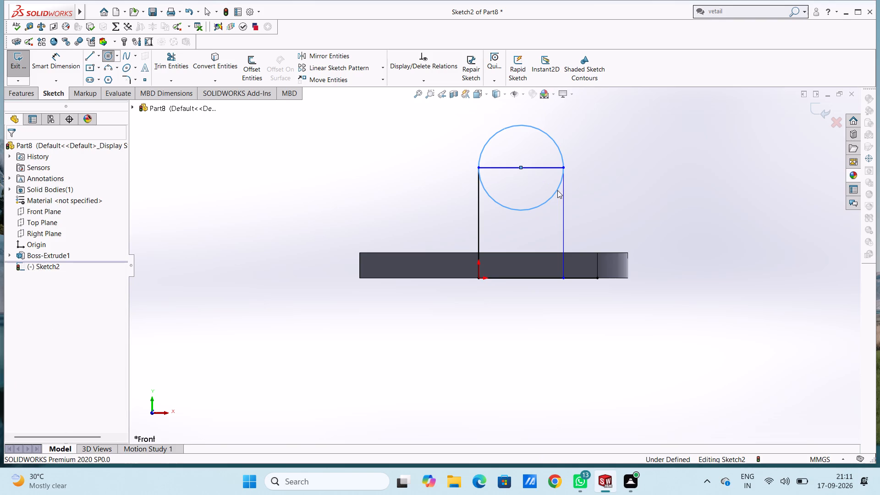
Sketch a concentric inner circle of radius 14 mm at the same centre.
{"action": "left_click", "coordinate": [108, 56]}
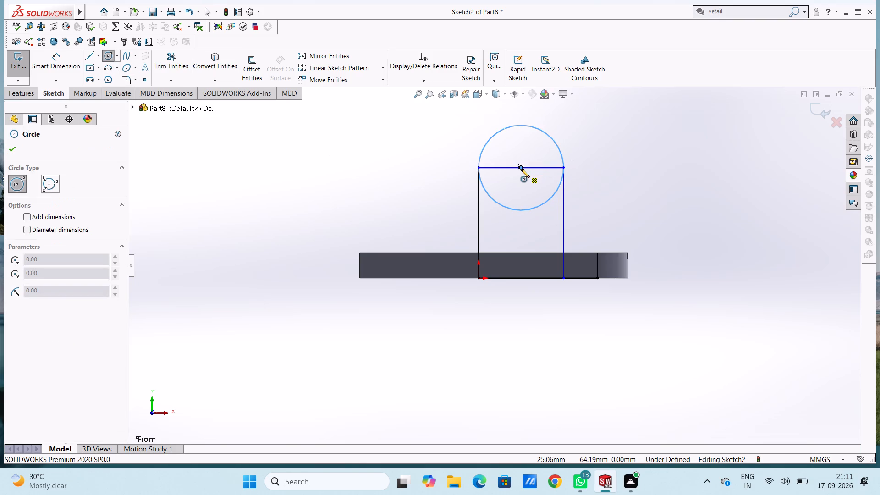
{"action": "left_click", "coordinate": [519, 167]}
{"action": "type", "text": "14"}
{"action": "key", "text": "Return"}
{"action": "key", "text": "Escape"}
{"action": "key", "text": "Escape"}
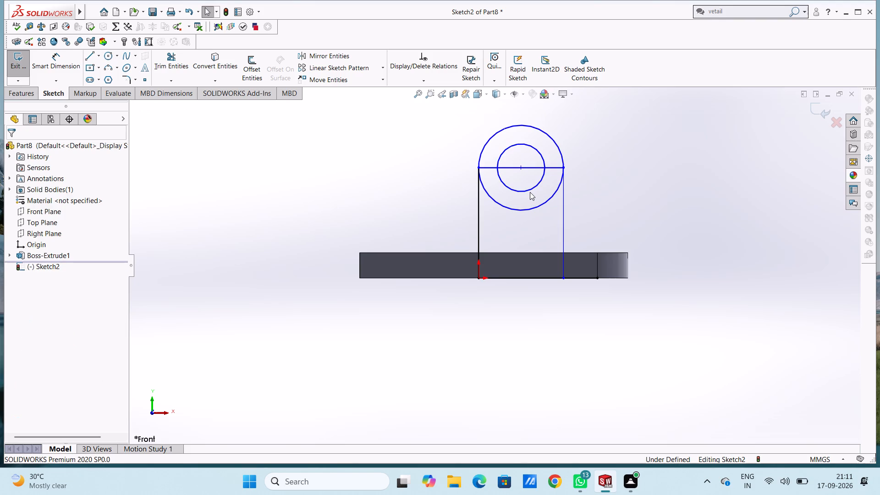
Dimension the rectangle's vertical side beside the origin and its bottom line.
{"action": "left_click", "coordinate": [31, 65]}
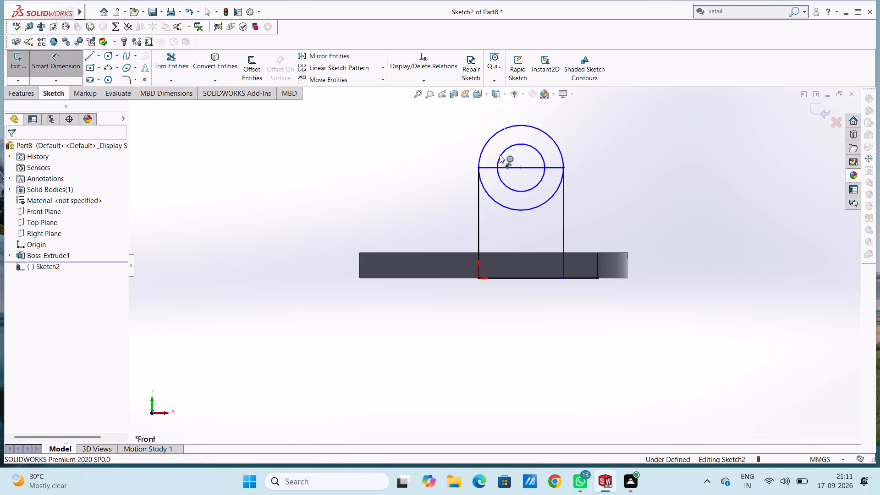
{"action": "left_click_drag", "start_coordinate": [480, 199], "coordinate": [469, 200]}
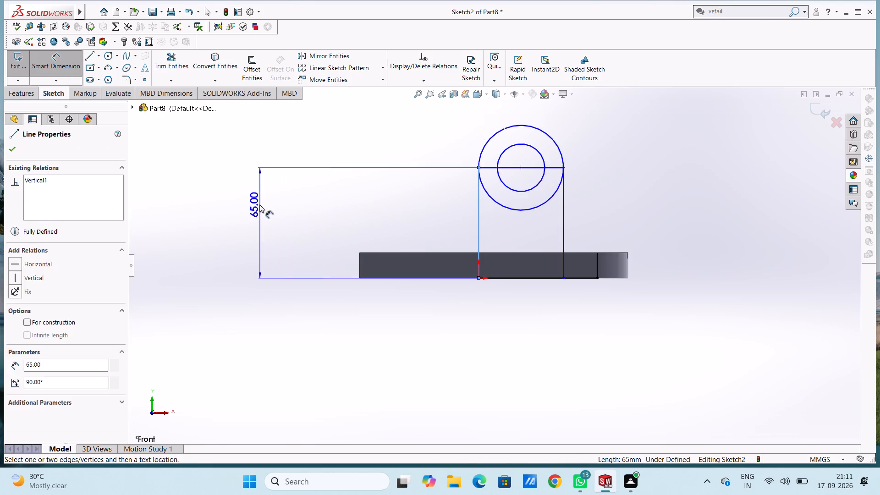
{"action": "left_click", "coordinate": [259, 204]}
{"action": "left_click", "coordinate": [218, 191]}
{"action": "left_click", "coordinate": [194, 178]}
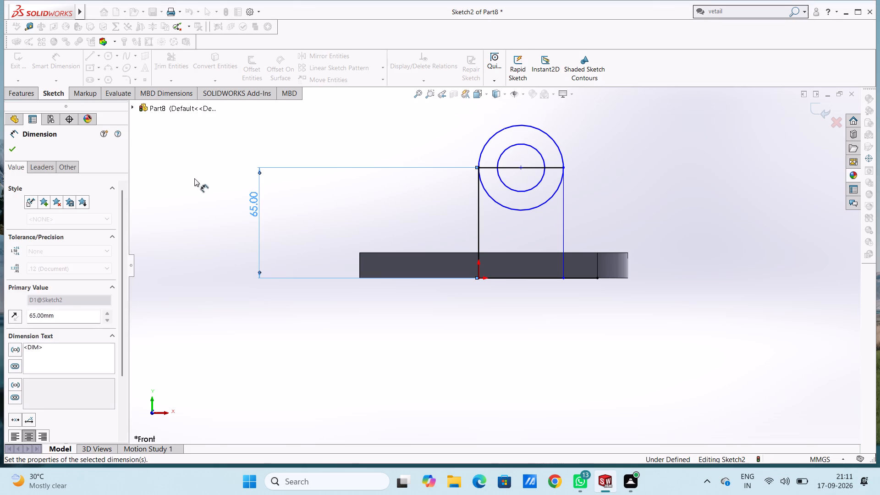
{"action": "left_click", "coordinate": [515, 276]}
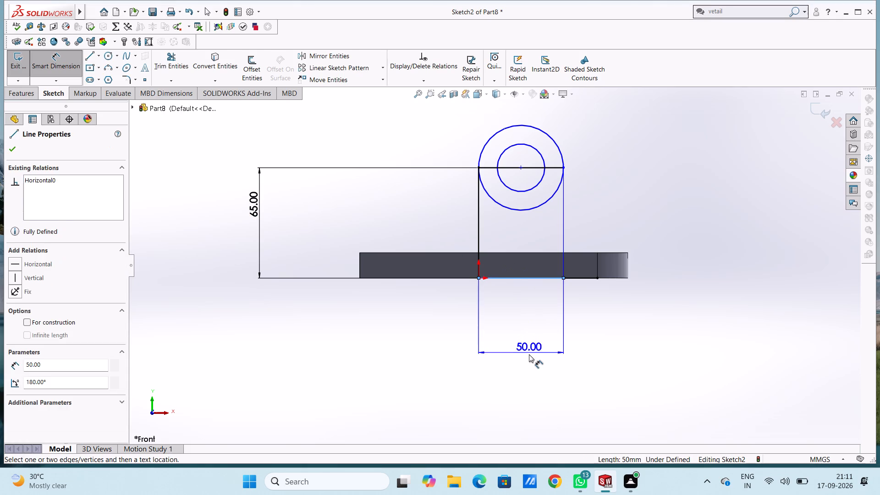
{"action": "left_click", "coordinate": [528, 361]}
{"action": "left_click", "coordinate": [486, 345]}
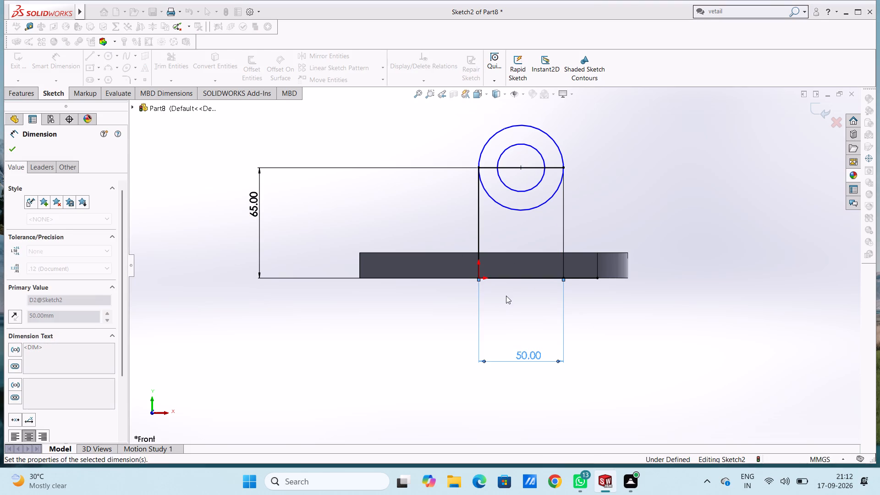
{"action": "left_click", "coordinate": [506, 296]}
Dimension the diameters of the inner and outer circles.
{"action": "left_click", "coordinate": [527, 187]}
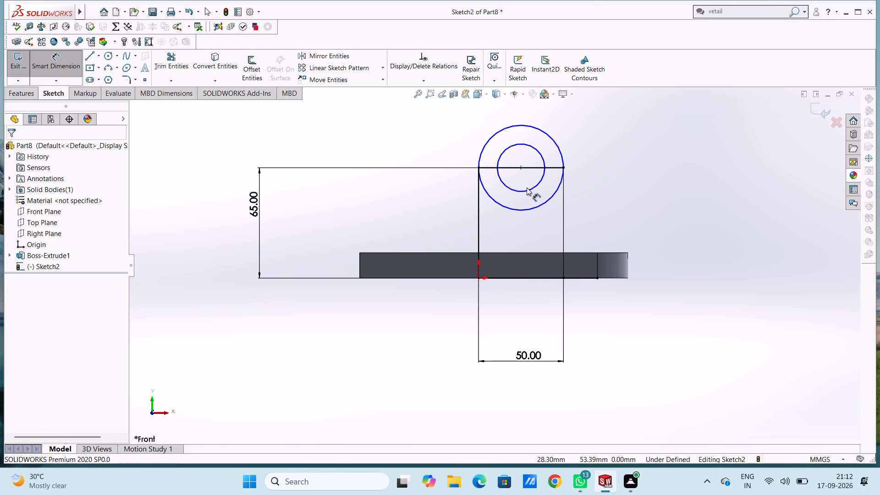
{"action": "left_click", "coordinate": [530, 189]}
{"action": "left_click", "coordinate": [764, 253]}
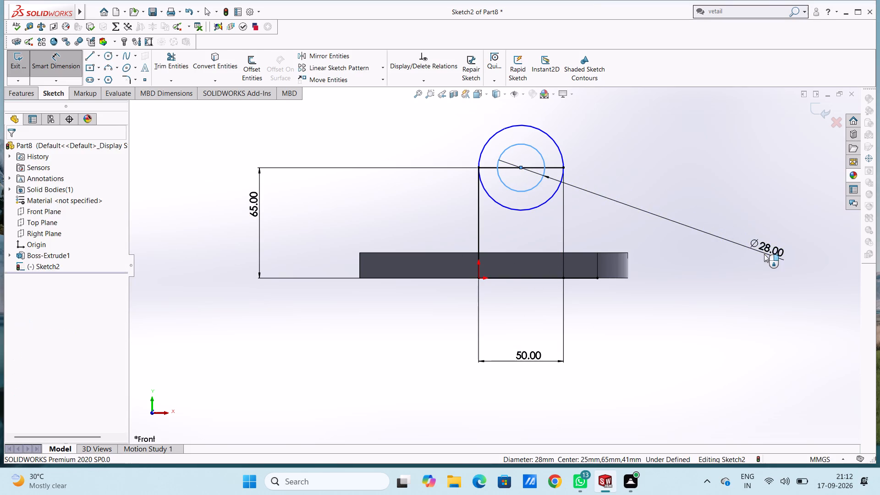
{"action": "left_click", "coordinate": [725, 242]}
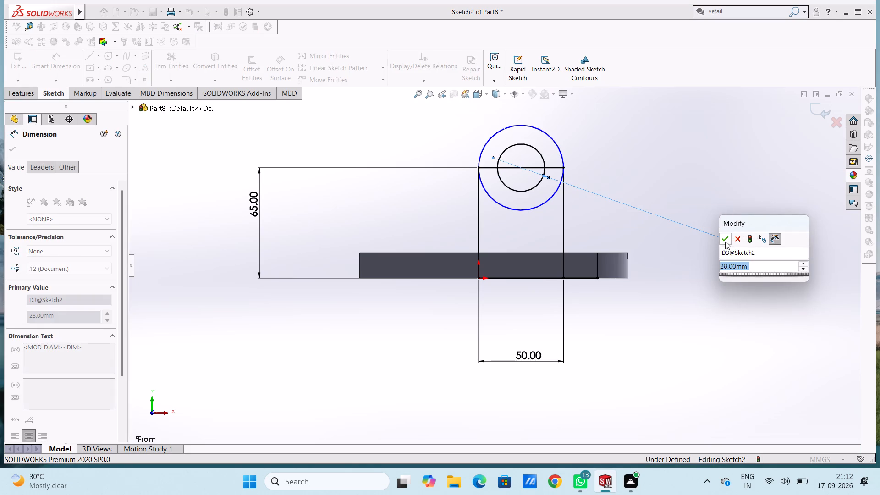
{"action": "left_click", "coordinate": [688, 239]}
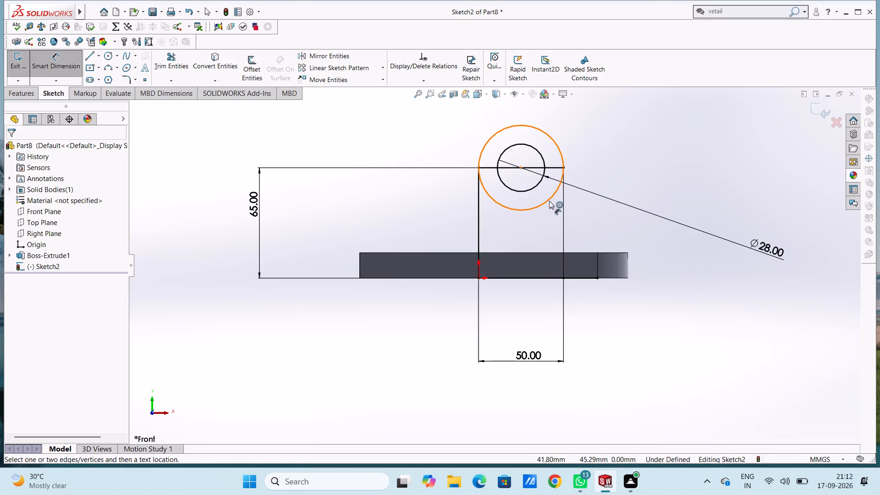
{"action": "left_click", "coordinate": [549, 201]}
{"action": "left_click", "coordinate": [760, 287]}
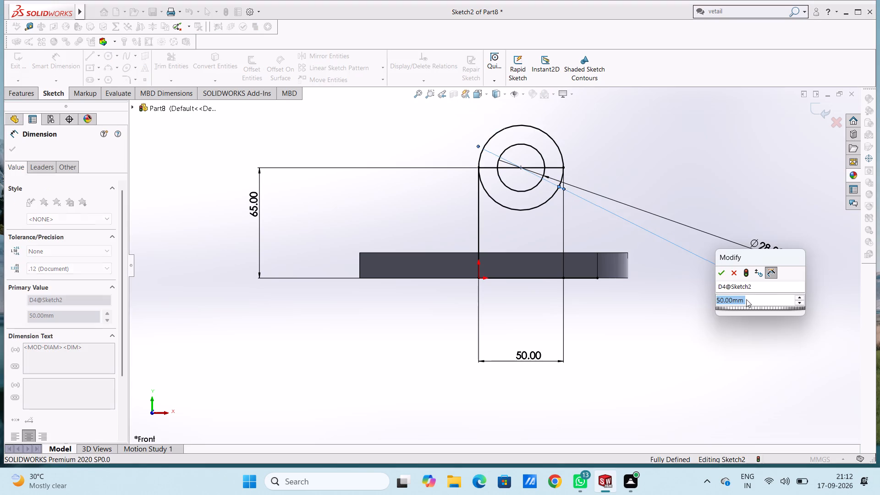
{"action": "left_click", "coordinate": [722, 277]}
{"action": "left_click", "coordinate": [671, 260]}
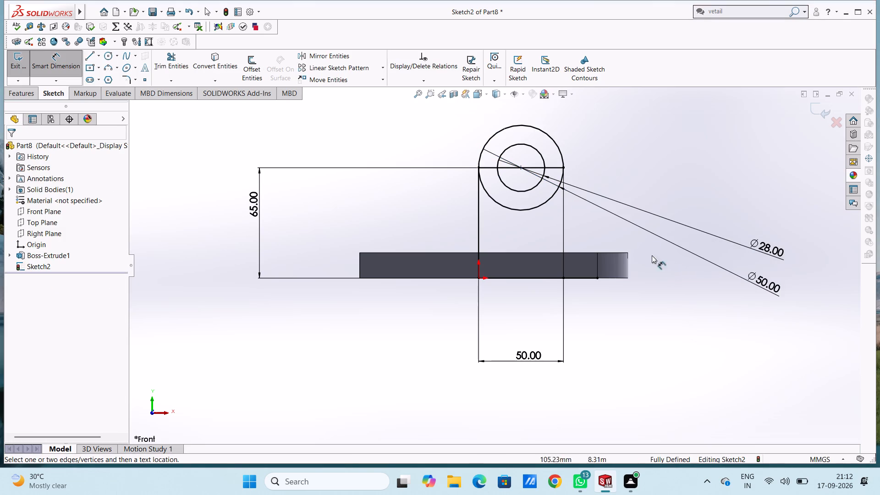
Trim the rectangle's top line, the outer circle's lower half and the leftover 20 mm bottom line, allowing relation deletion.
{"action": "left_click", "coordinate": [178, 55]}
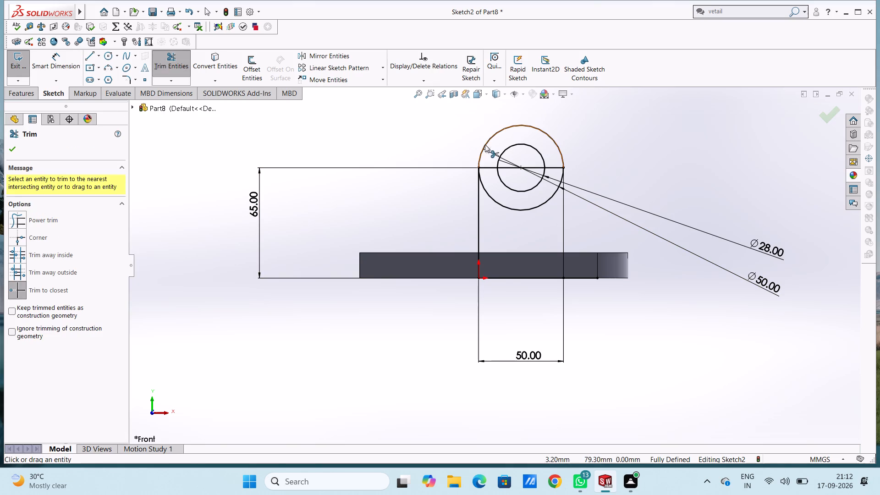
{"action": "left_click", "coordinate": [488, 167]}
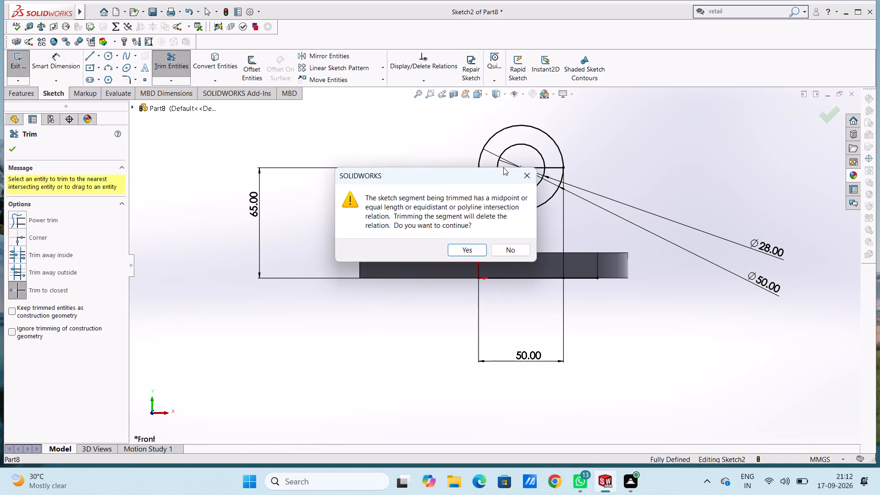
{"action": "left_click", "coordinate": [478, 252]}
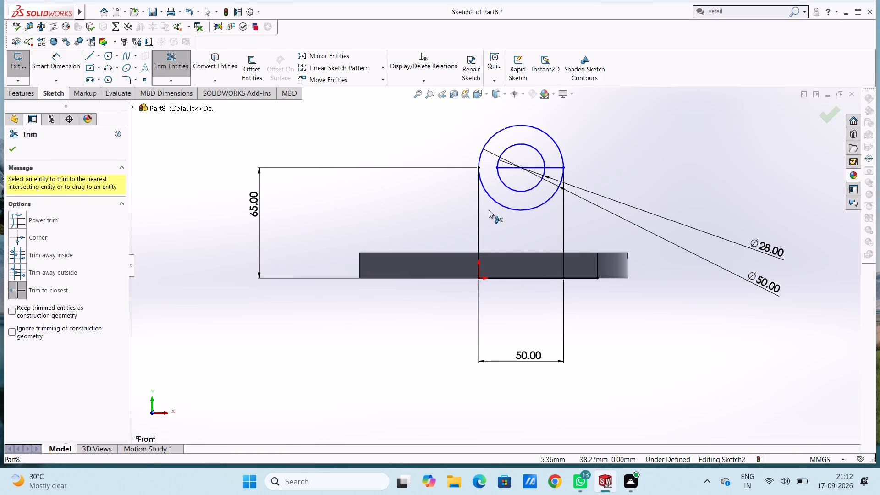
{"action": "left_click", "coordinate": [500, 206]}
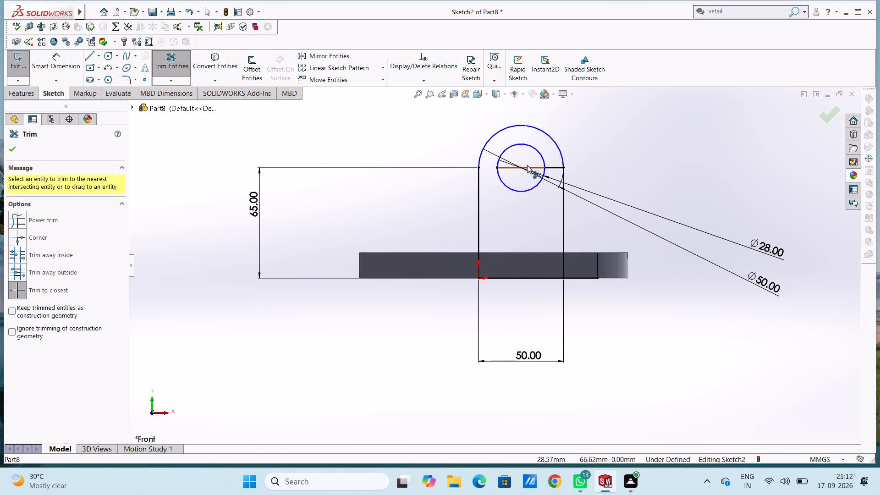
{"action": "left_click", "coordinate": [527, 165]}
{"action": "left_click", "coordinate": [547, 166]}
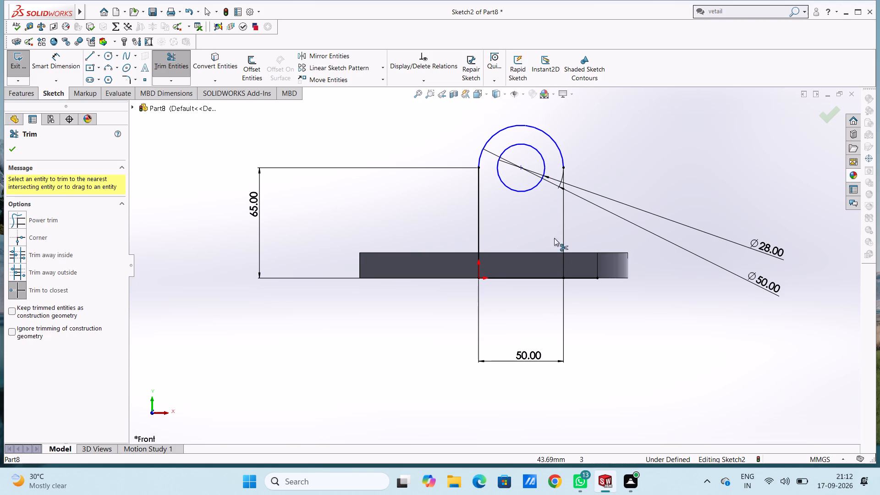
{"action": "left_click", "coordinate": [573, 277]}
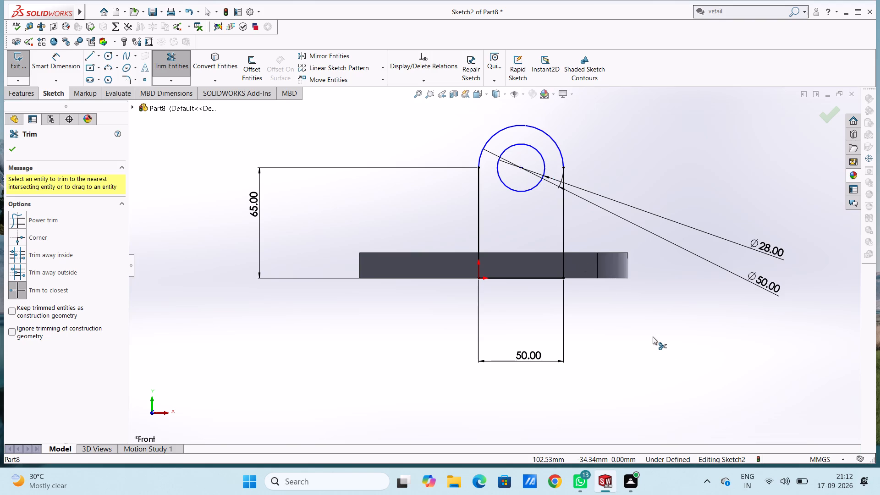
{"action": "key", "text": "Escape"}
{"action": "key", "text": "Escape"}
Extrude the round-topped bracket profile 20 mm in the reversed direction, over the base plate, merged with it.
{"action": "key", "text": "ctrl+7"}
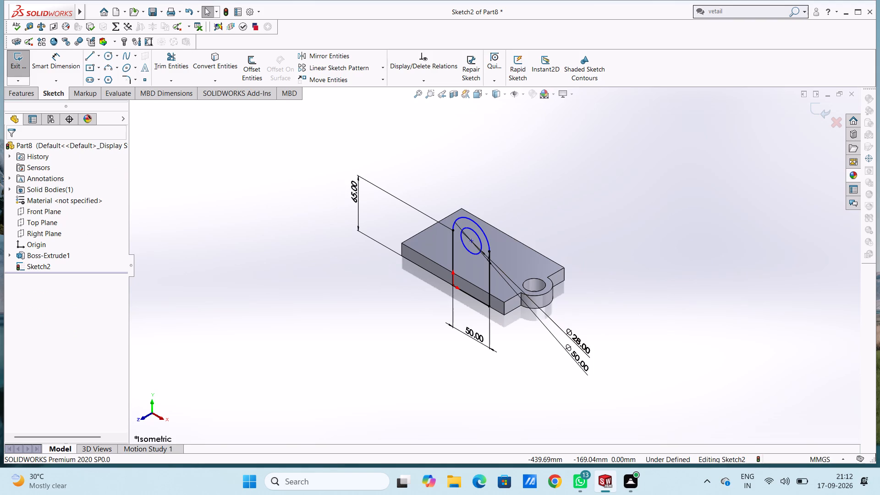
{"action": "left_click", "coordinate": [22, 94]}
{"action": "left_click", "coordinate": [21, 55]}
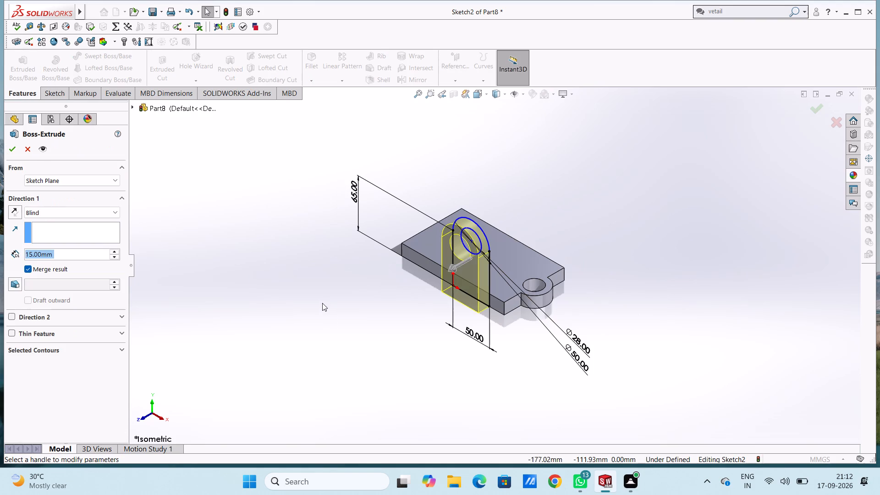
{"action": "left_click", "coordinate": [16, 213]}
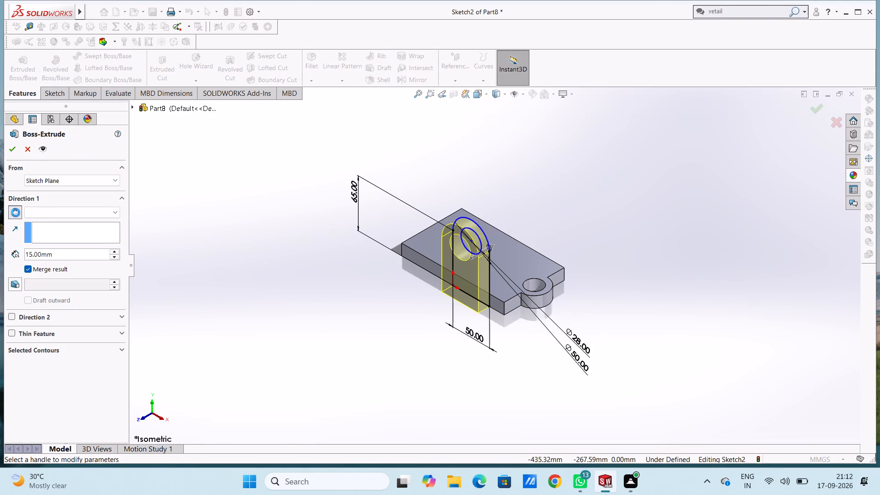
{"action": "middle_click_drag", "start_coordinate": [360, 284], "coordinate": [321, 292]}
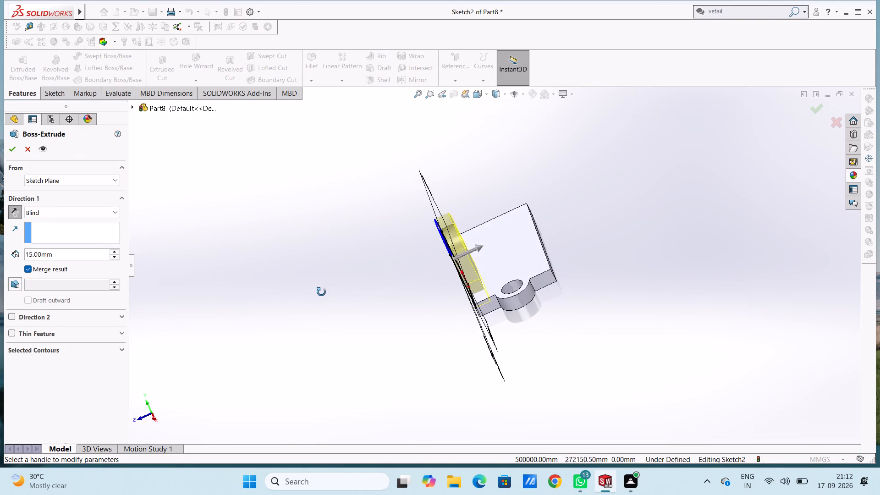
{"action": "middle_click_drag", "start_coordinate": [321, 292], "coordinate": [324, 292]}
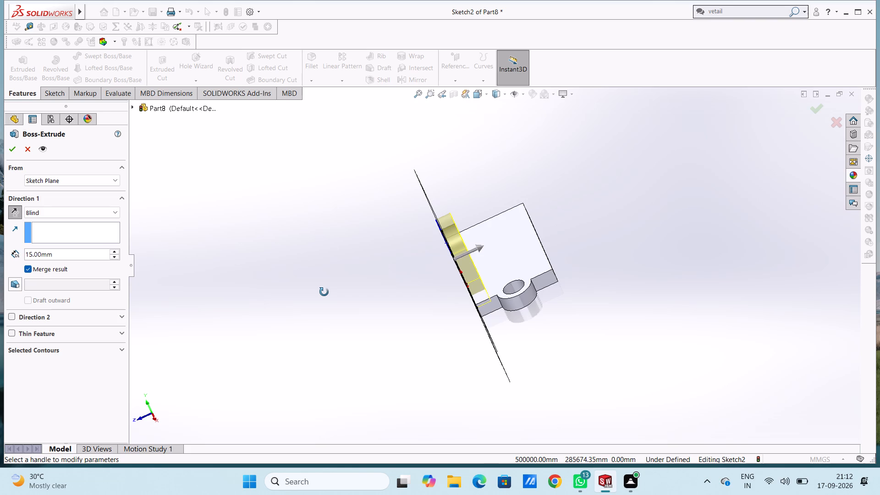
{"action": "middle_click_drag", "start_coordinate": [324, 292], "coordinate": [324, 292]}
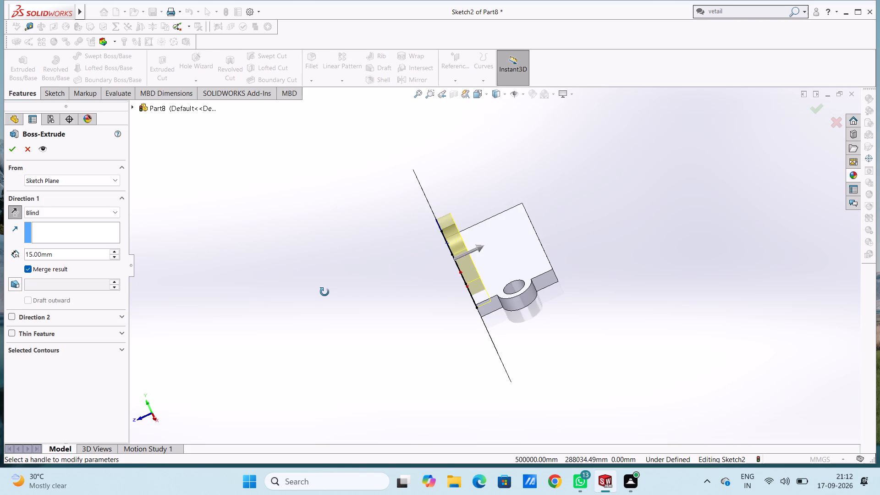
{"action": "middle_click_drag", "start_coordinate": [324, 292], "coordinate": [331, 292]}
{"action": "scroll", "coordinate": [331, 292], "scroll_direction": "up", "scroll_amount": 1}
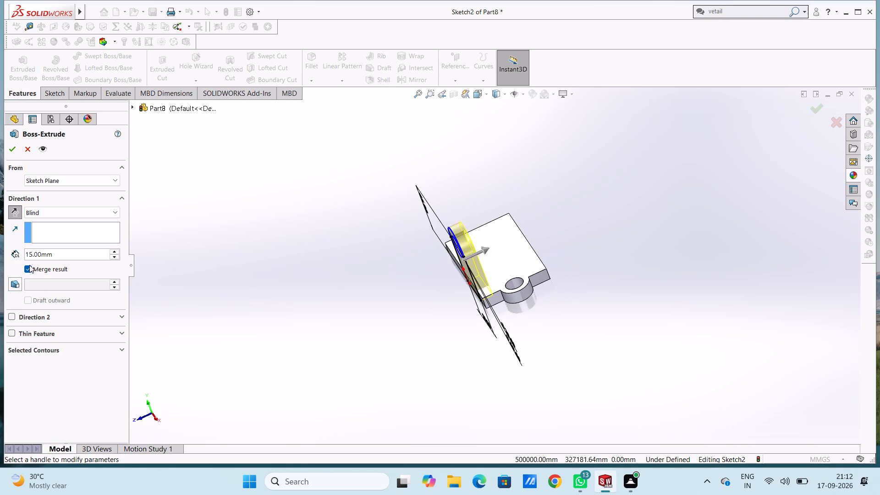
{"action": "double_click", "coordinate": [73, 253]}
{"action": "type", "text": "20"}
{"action": "key", "text": "Return"}
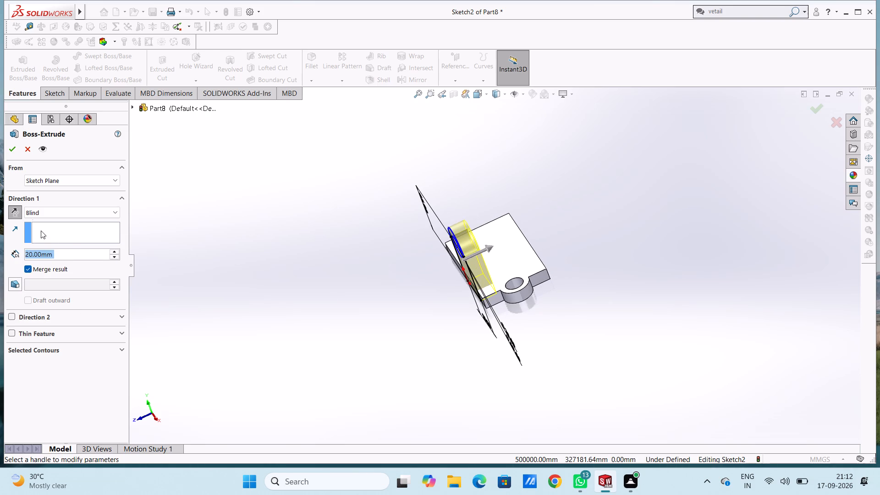
{"action": "left_click", "coordinate": [13, 148]}
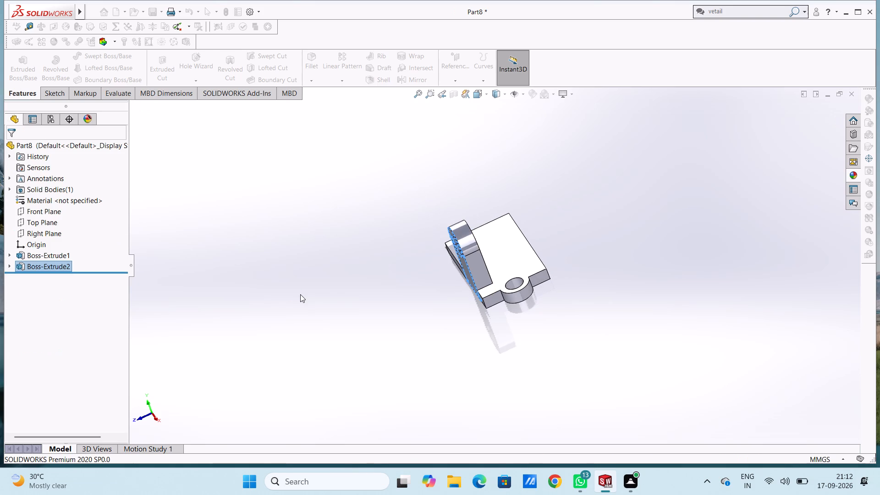
{"action": "left_click", "coordinate": [302, 293]}
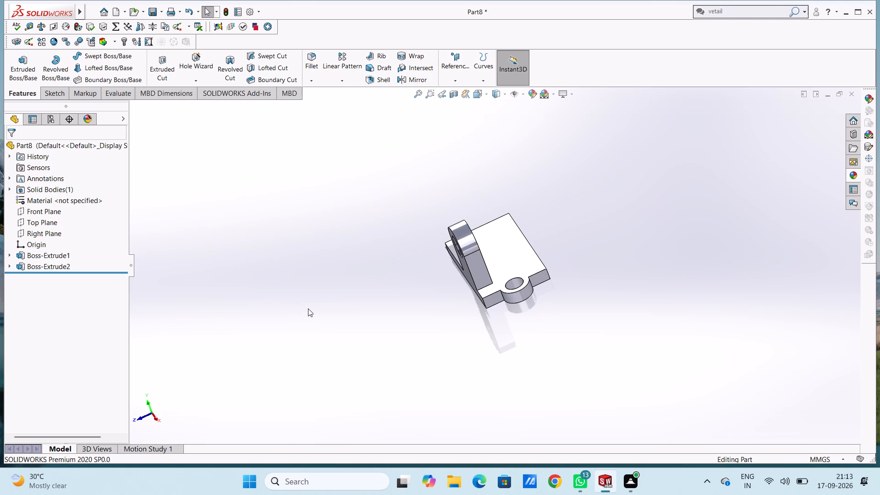
Start a sketch on the plate's front face and draw an 18 mm line along its bottom edge from the corner farthest from the lug.
{"action": "key", "text": "ctrl+1"}
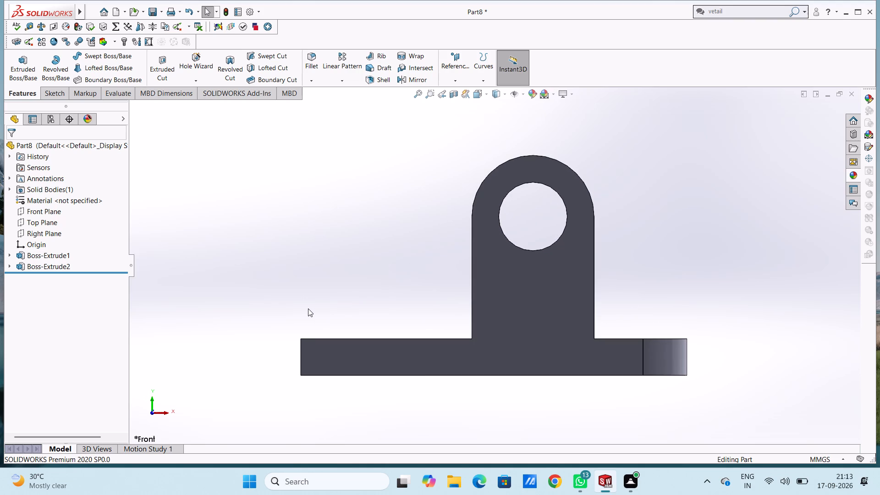
{"action": "left_click", "coordinate": [364, 357]}
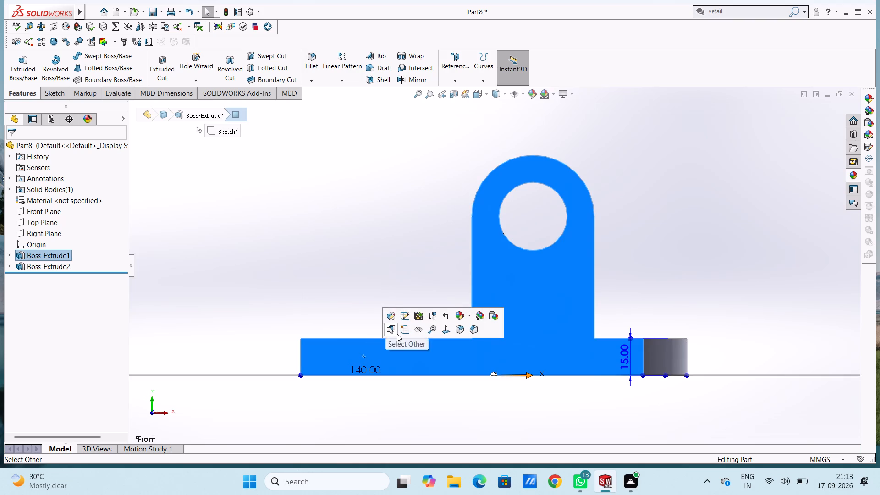
{"action": "left_click", "coordinate": [404, 332]}
{"action": "left_click", "coordinate": [359, 270]}
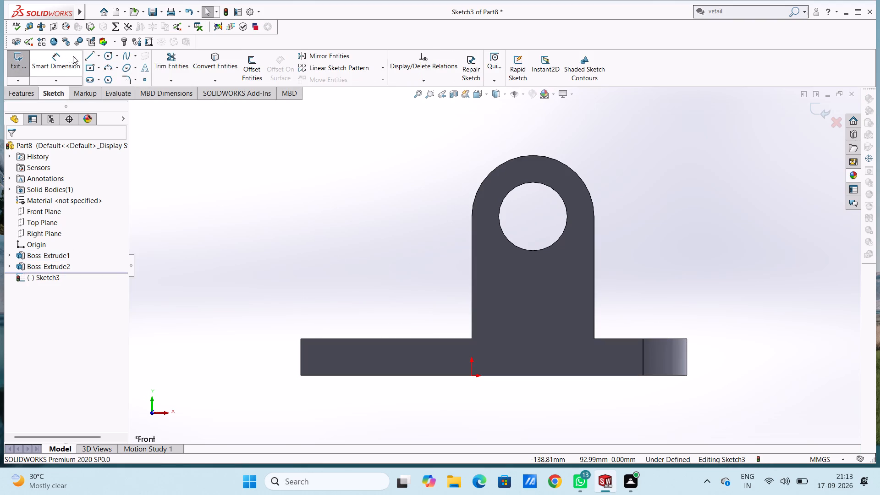
{"action": "left_click", "coordinate": [88, 53]}
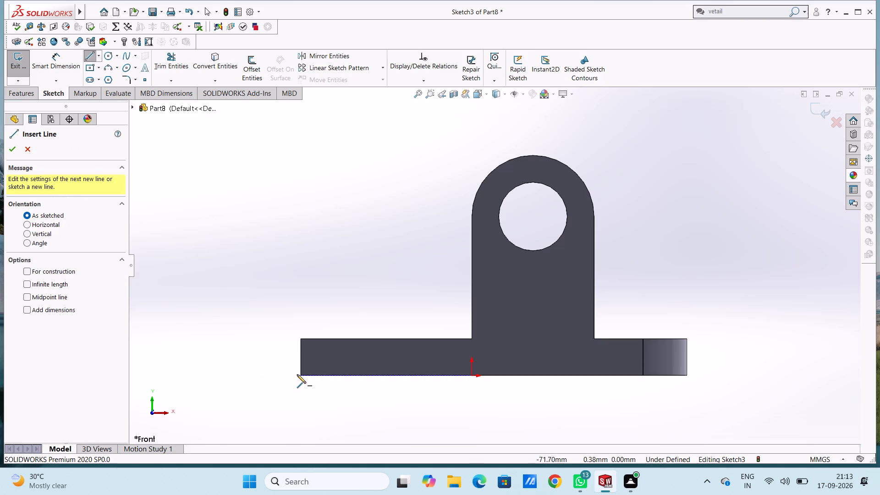
{"action": "left_click", "coordinate": [300, 377]}
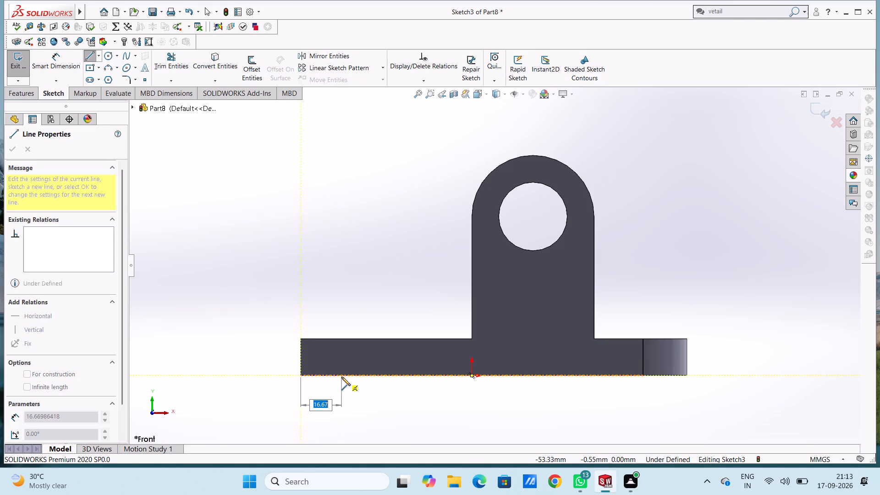
{"action": "type", "text": "18"}
{"action": "key", "text": "Return"}
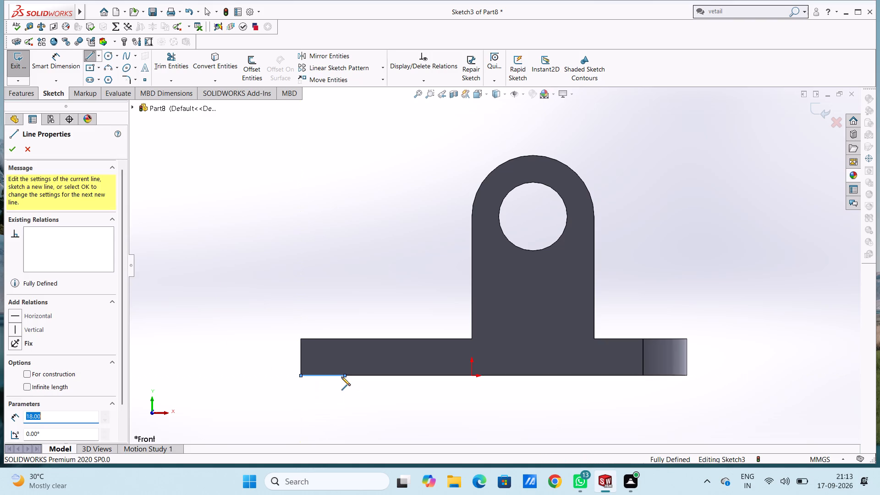
Sketch a closed 52 by 30 mm rectangle from the line's end to the bracket's near side, rising 15 mm above the plate.
{"action": "left_click", "coordinate": [346, 337]}
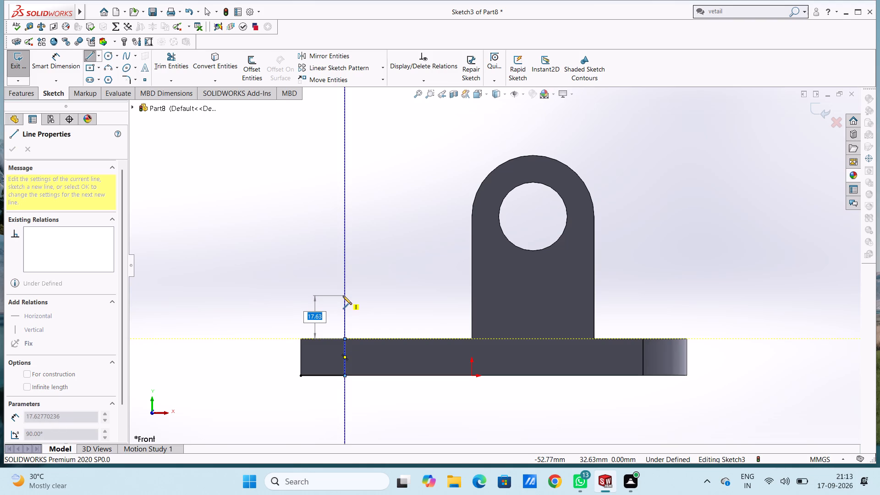
{"action": "type", "text": "15"}
{"action": "key", "text": "Return"}
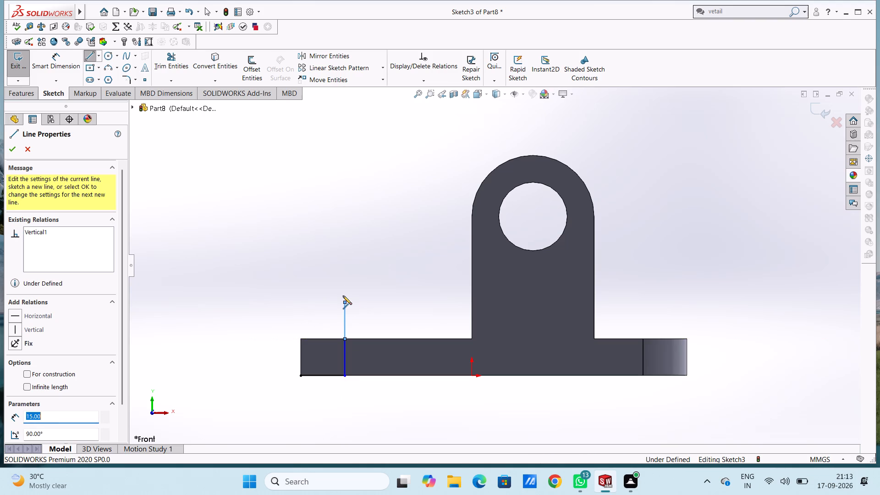
{"action": "left_click", "coordinate": [471, 302]}
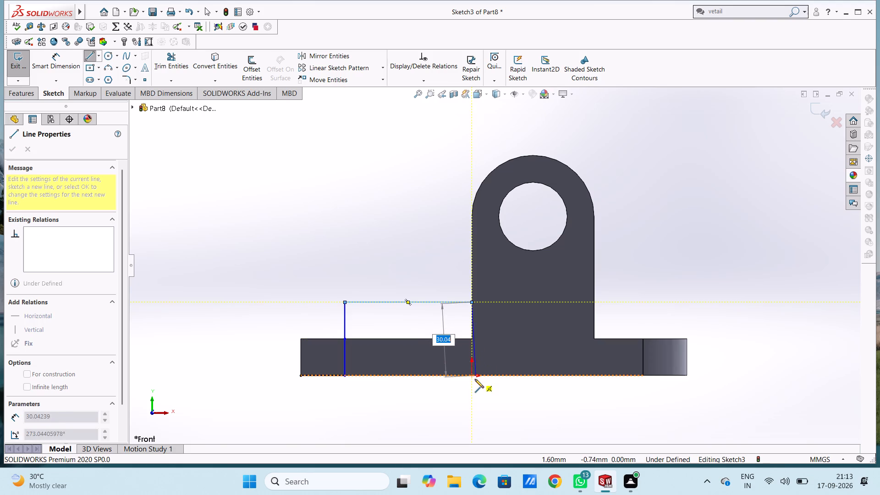
{"action": "left_click", "coordinate": [472, 376]}
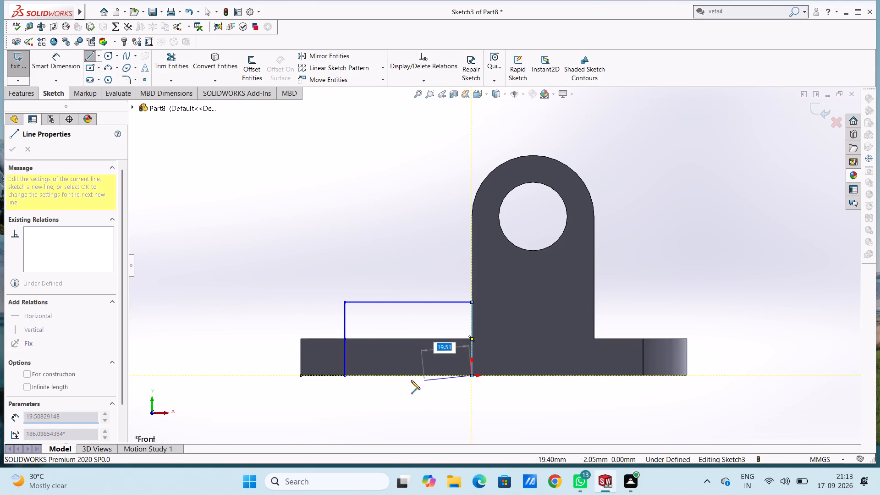
{"action": "left_click", "coordinate": [345, 377]}
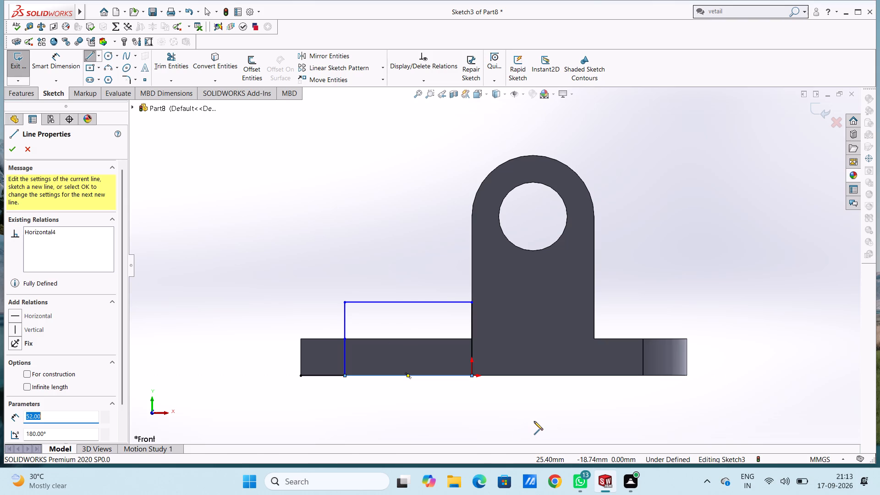
Sketch a 20 by 30 mm rectangle between the bracket's lug-side edge and the plate's end, level with the first rectangle.
{"action": "left_click", "coordinate": [594, 303]}
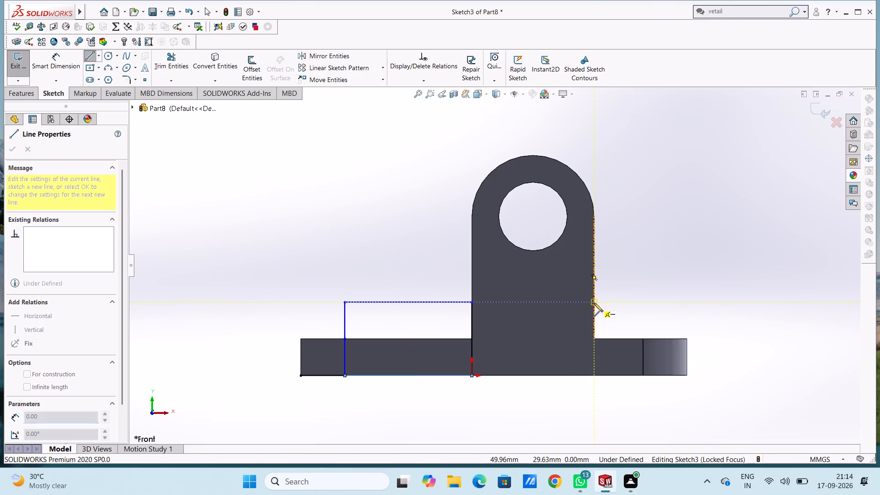
{"action": "left_click", "coordinate": [594, 375]}
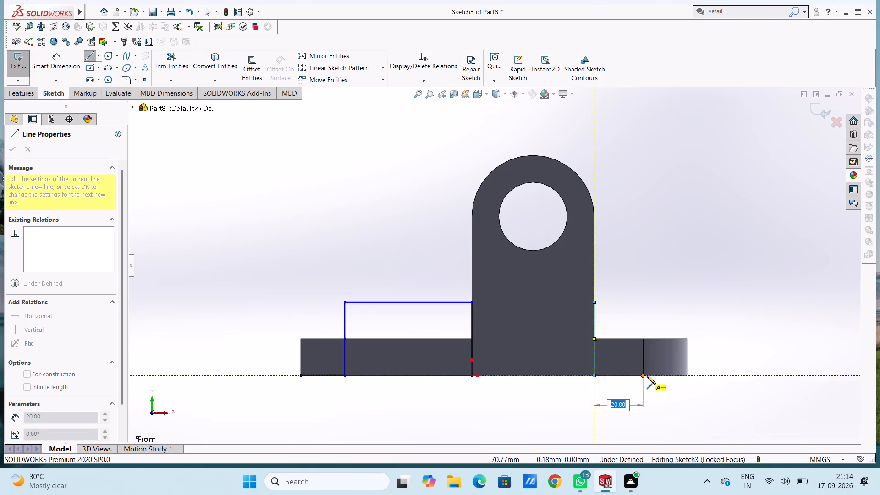
{"action": "left_click", "coordinate": [643, 376]}
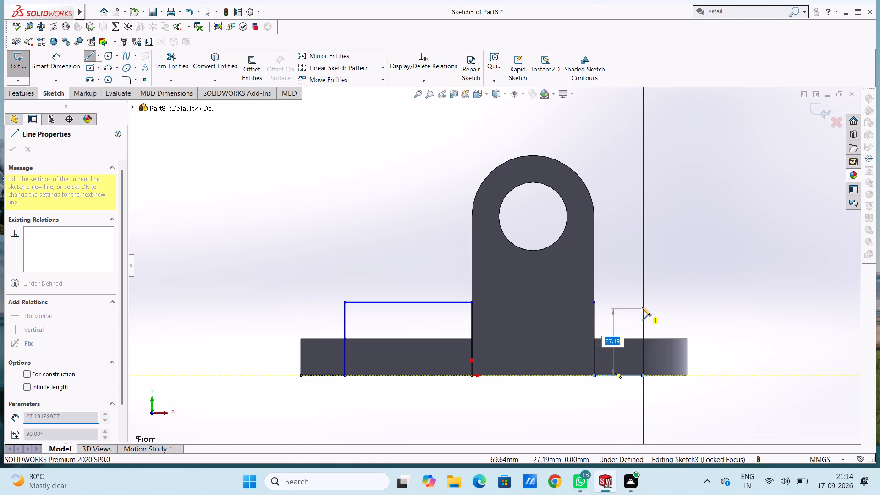
{"action": "left_click", "coordinate": [642, 302]}
{"action": "left_click", "coordinate": [595, 302]}
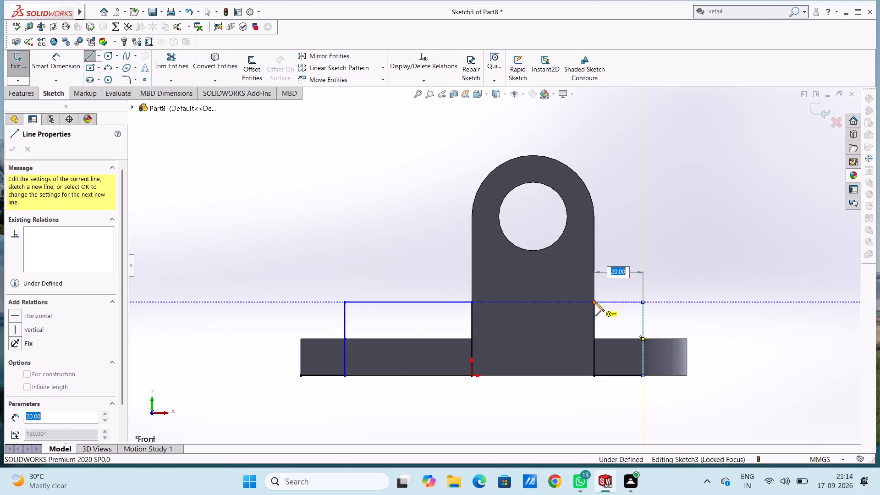
{"action": "key", "text": "Escape"}
{"action": "key", "text": "Escape"}
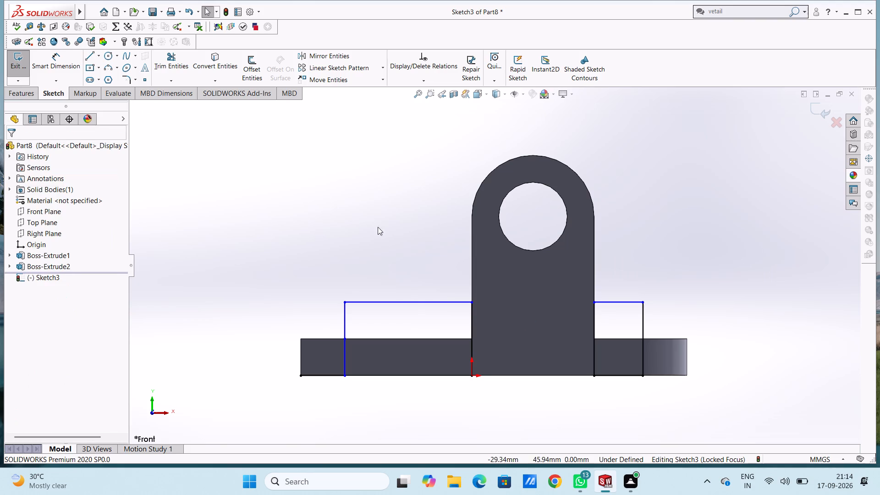
Dimension the wider rectangle's top line and the part of its outer side that rises above the plate.
{"action": "left_click", "coordinate": [62, 66]}
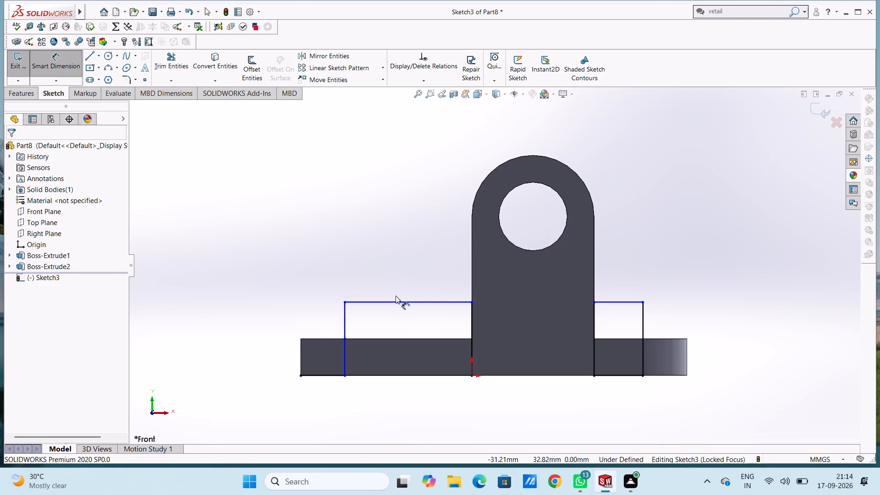
{"action": "left_click", "coordinate": [399, 301]}
{"action": "left_click", "coordinate": [400, 158]}
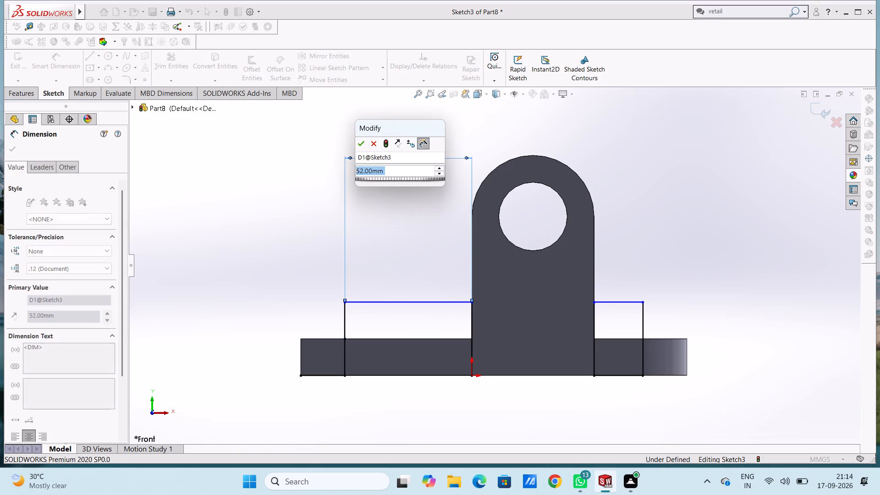
{"action": "left_click", "coordinate": [364, 143]}
{"action": "left_click", "coordinate": [292, 191]}
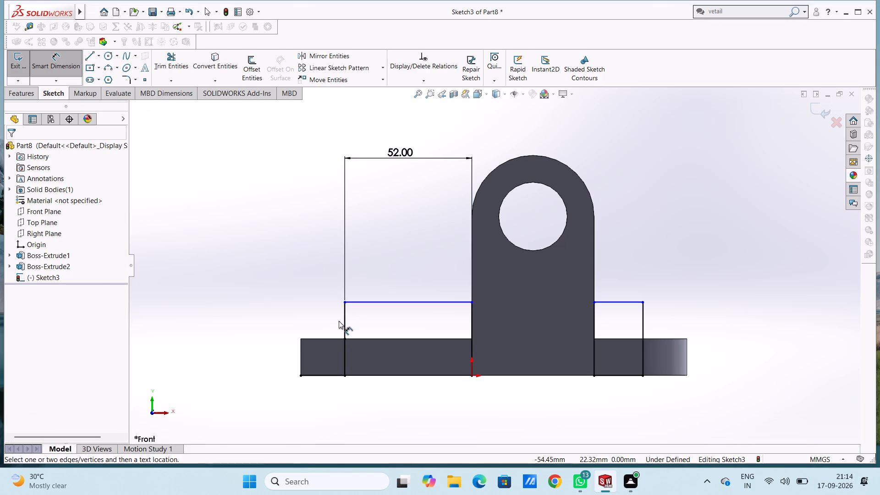
{"action": "left_click", "coordinate": [344, 324]}
{"action": "left_click", "coordinate": [188, 295]}
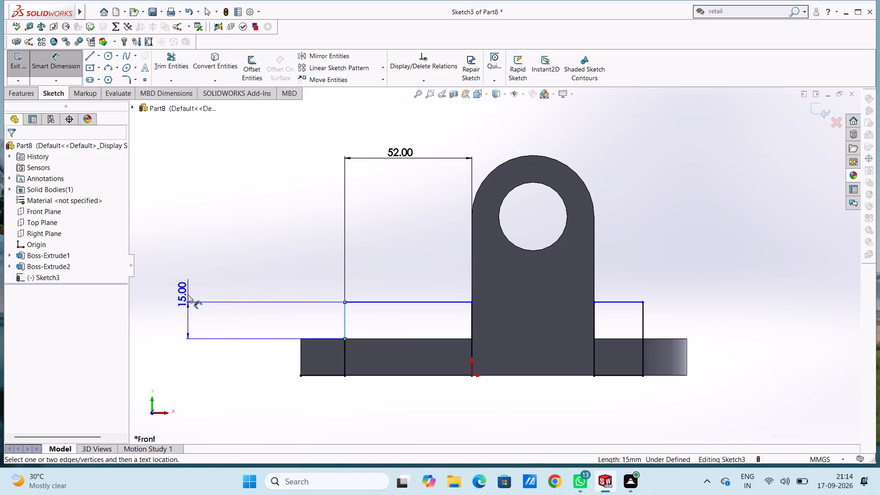
{"action": "left_click", "coordinate": [150, 280]}
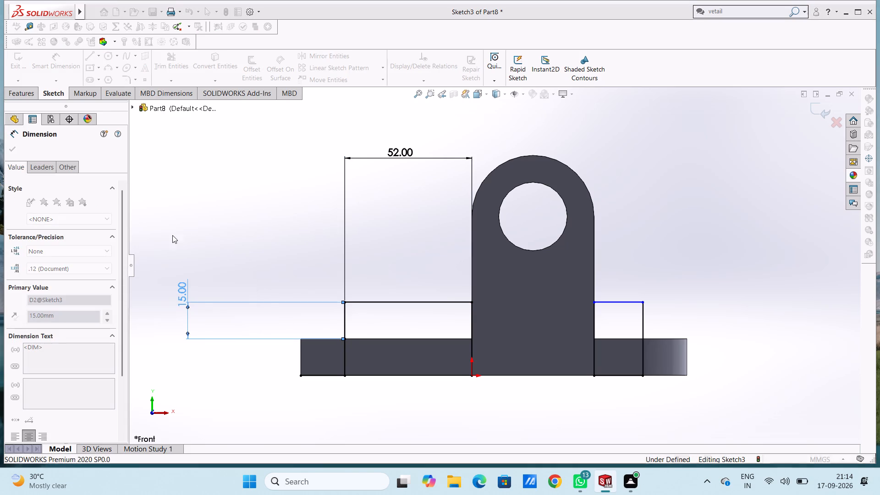
{"action": "left_click", "coordinate": [193, 211]}
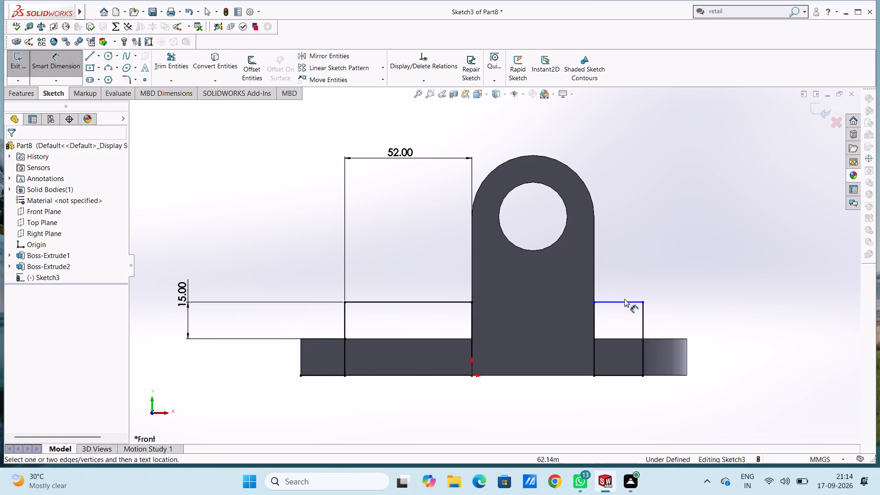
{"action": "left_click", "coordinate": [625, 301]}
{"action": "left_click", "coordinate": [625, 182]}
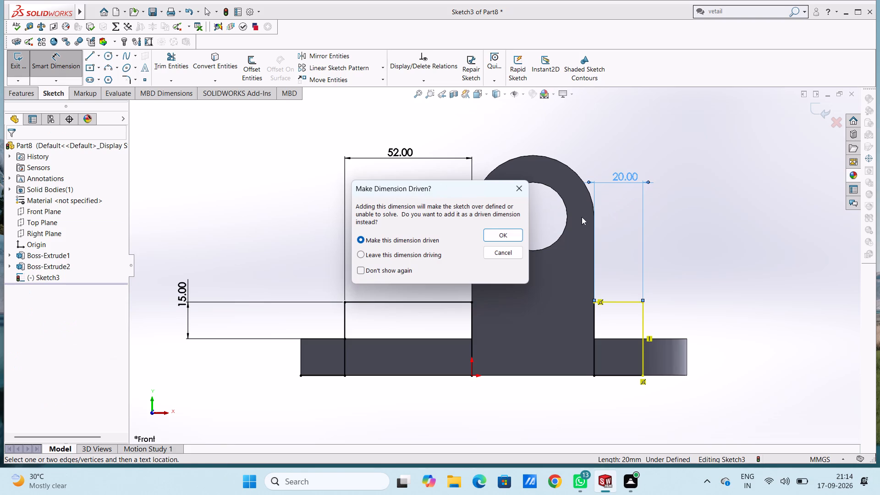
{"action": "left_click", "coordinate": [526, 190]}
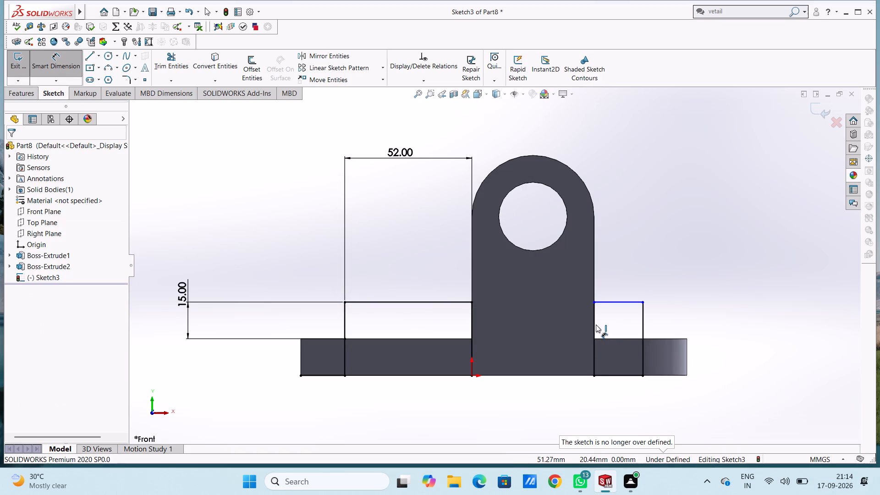
Dimension the height of the narrower rectangle along its side against the bracket.
{"action": "left_click", "coordinate": [595, 324]}
{"action": "left_click", "coordinate": [757, 327]}
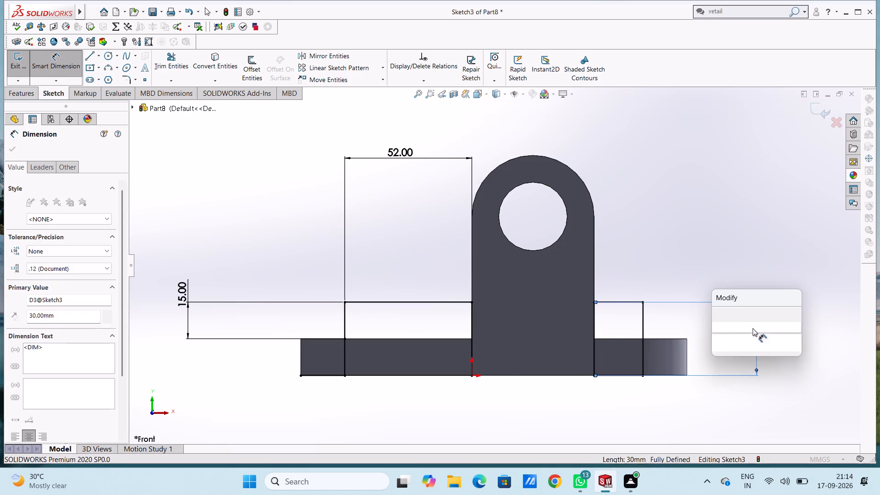
{"action": "left_click", "coordinate": [717, 313]}
{"action": "left_click", "coordinate": [737, 253]}
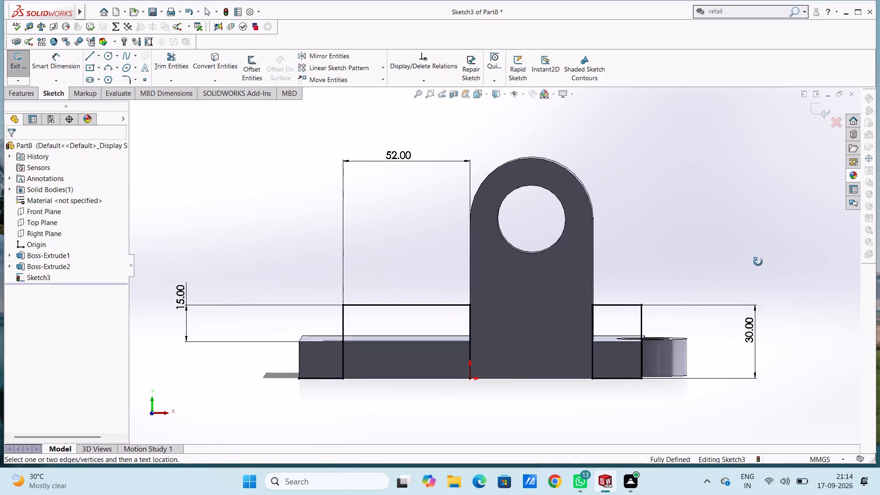
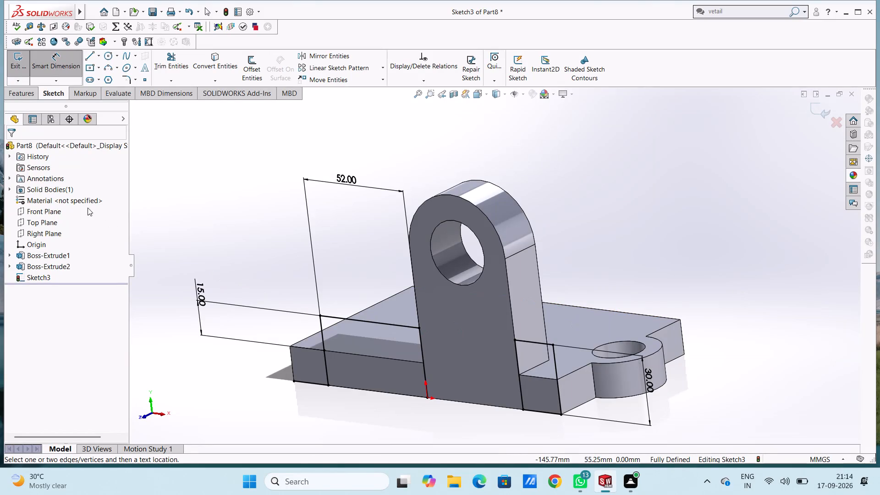
Extrude all regions of both sketched rectangles 10 mm with the direction reversed toward the plate, merged with the body.
{"action": "left_click", "coordinate": [51, 66]}
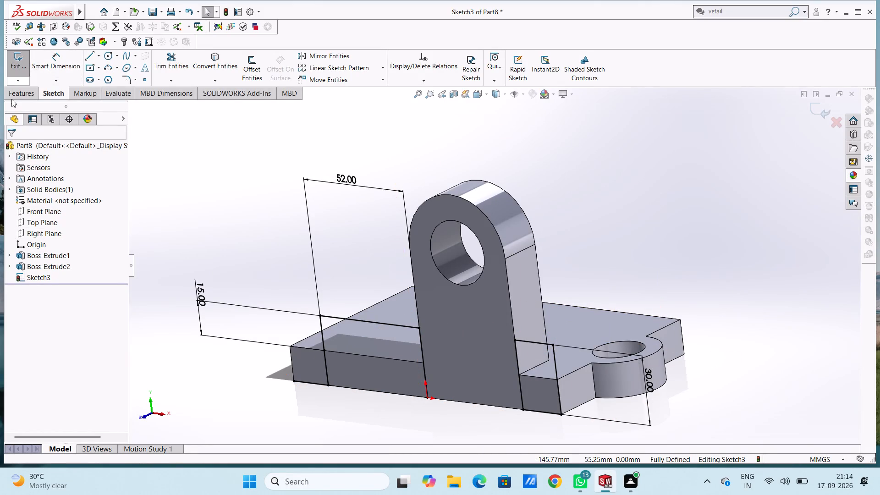
{"action": "left_click", "coordinate": [16, 89]}
{"action": "left_click", "coordinate": [21, 73]}
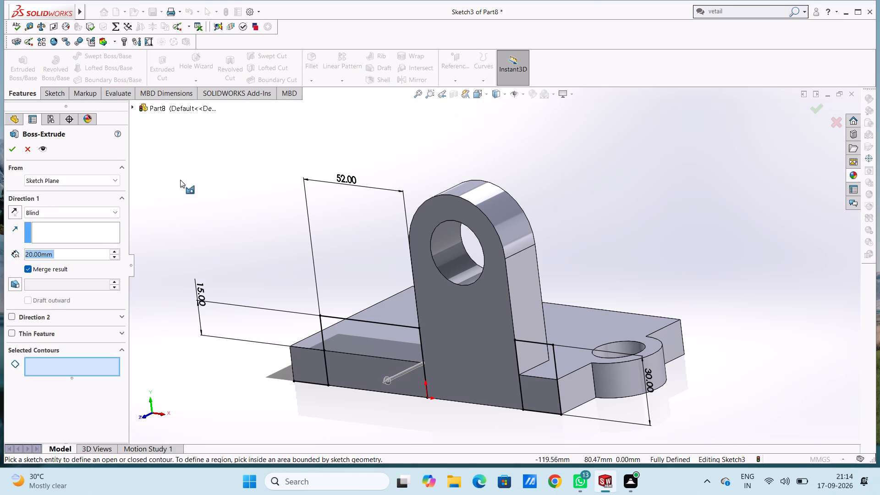
{"action": "left_click", "coordinate": [344, 333]}
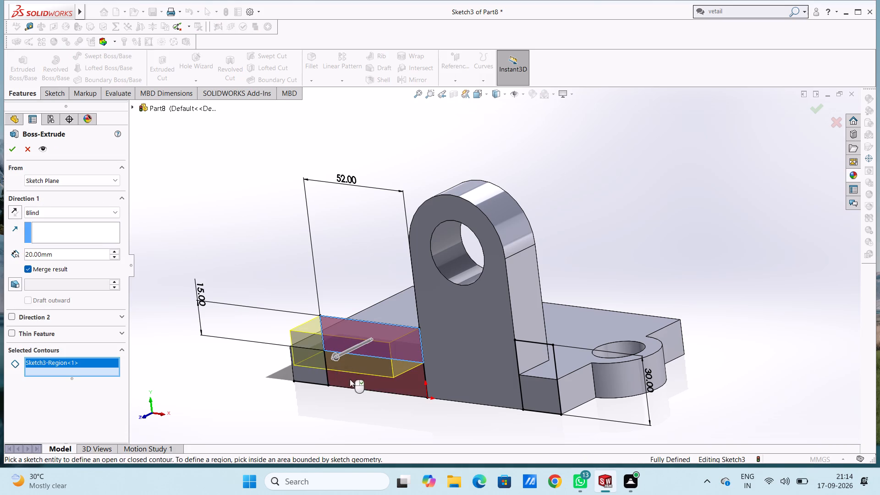
{"action": "left_click", "coordinate": [363, 384]}
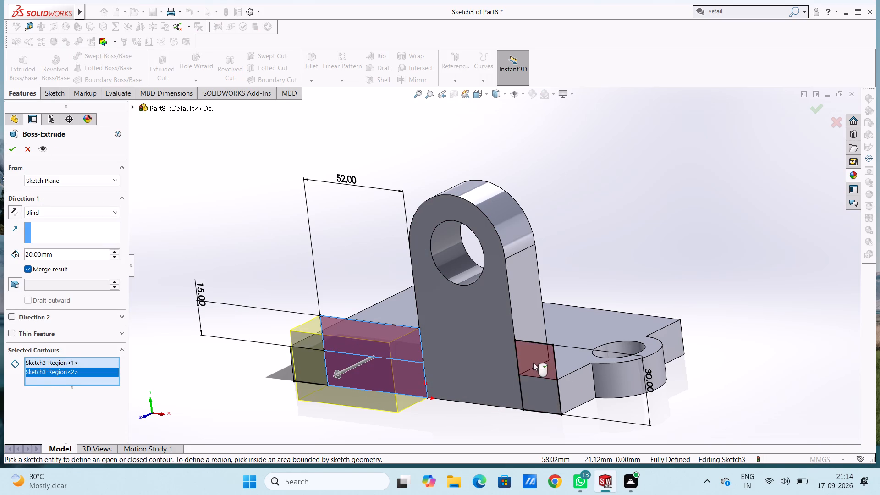
{"action": "left_click", "coordinate": [535, 364]}
{"action": "left_click", "coordinate": [535, 402]}
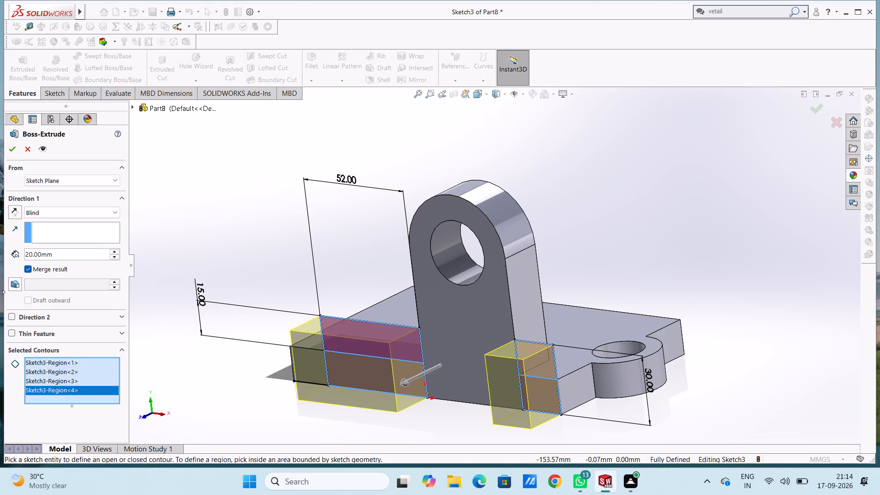
{"action": "left_click", "coordinate": [12, 213]}
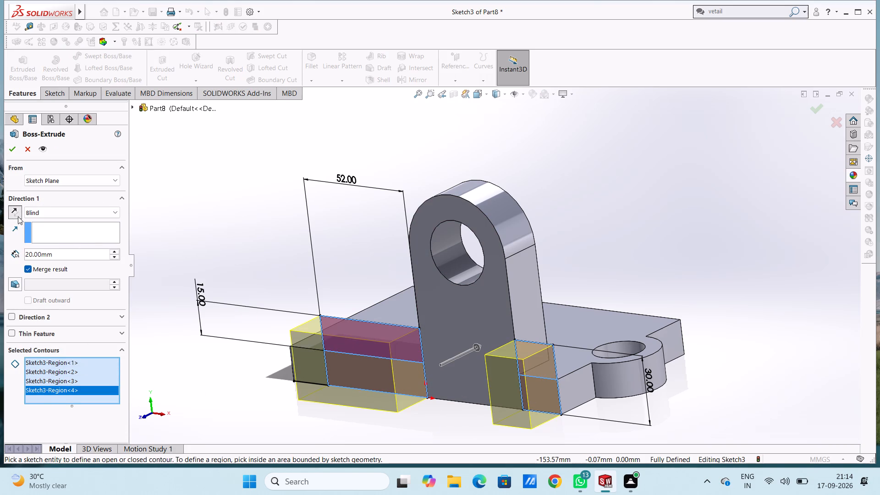
{"action": "double_click", "coordinate": [78, 254]}
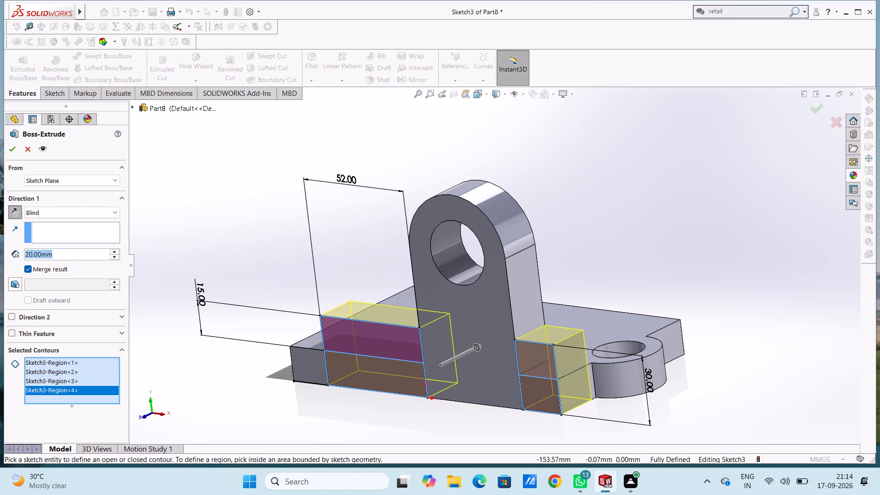
{"action": "type", "text": "10"}
{"action": "key", "text": "Return"}
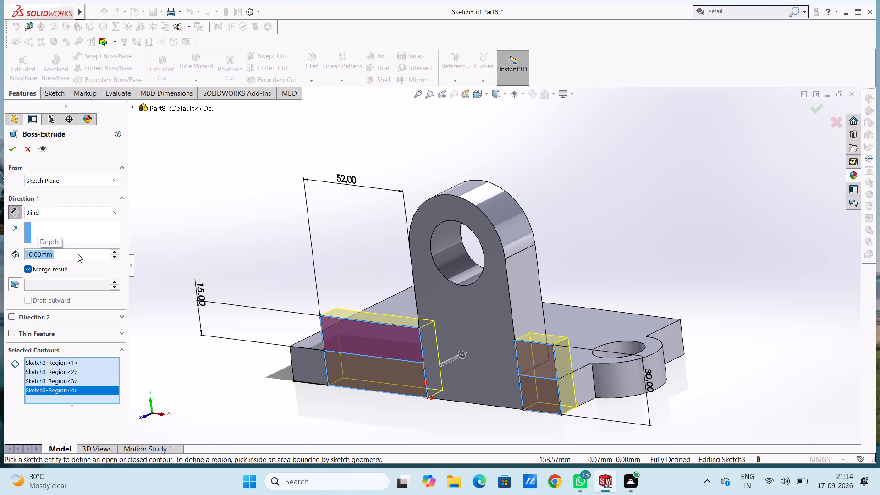
{"action": "middle_click_drag", "start_coordinate": [269, 172], "coordinate": [233, 208]}
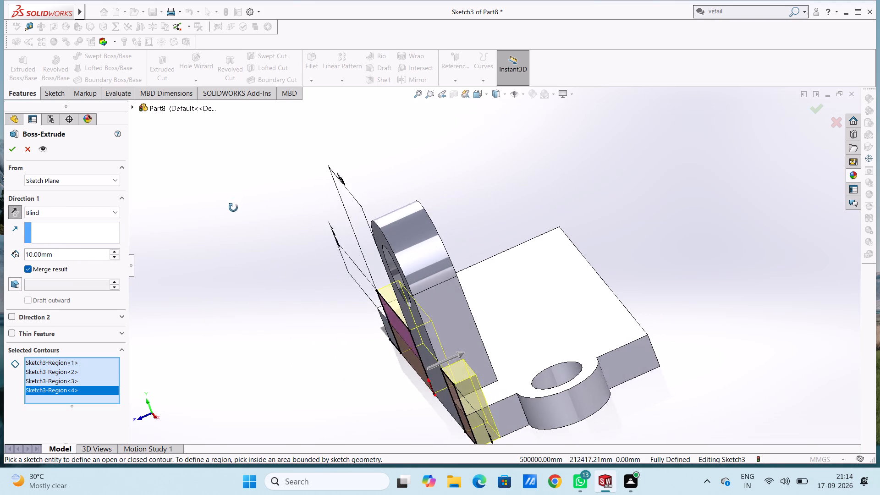
{"action": "middle_click_drag", "start_coordinate": [233, 208], "coordinate": [231, 214]}
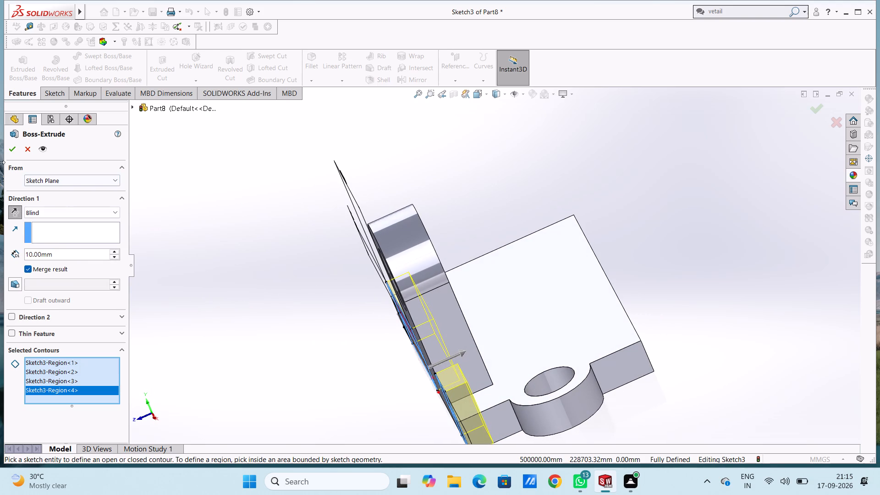
{"action": "left_click", "coordinate": [8, 151]}
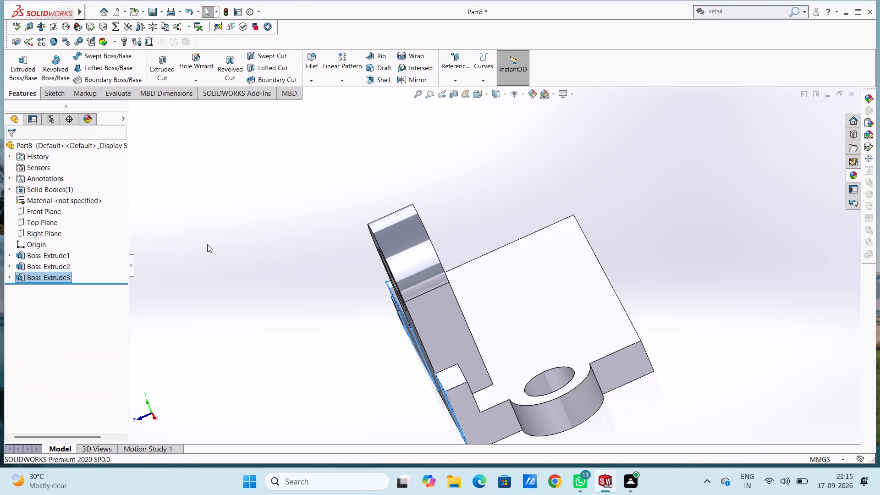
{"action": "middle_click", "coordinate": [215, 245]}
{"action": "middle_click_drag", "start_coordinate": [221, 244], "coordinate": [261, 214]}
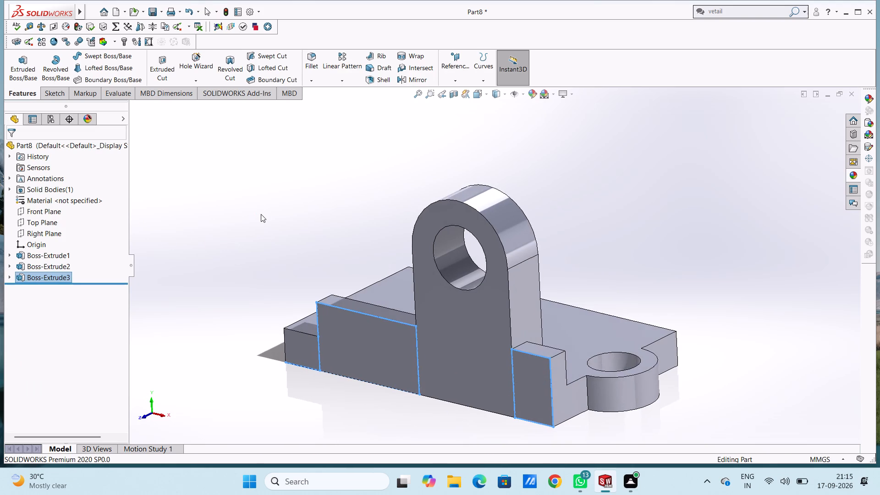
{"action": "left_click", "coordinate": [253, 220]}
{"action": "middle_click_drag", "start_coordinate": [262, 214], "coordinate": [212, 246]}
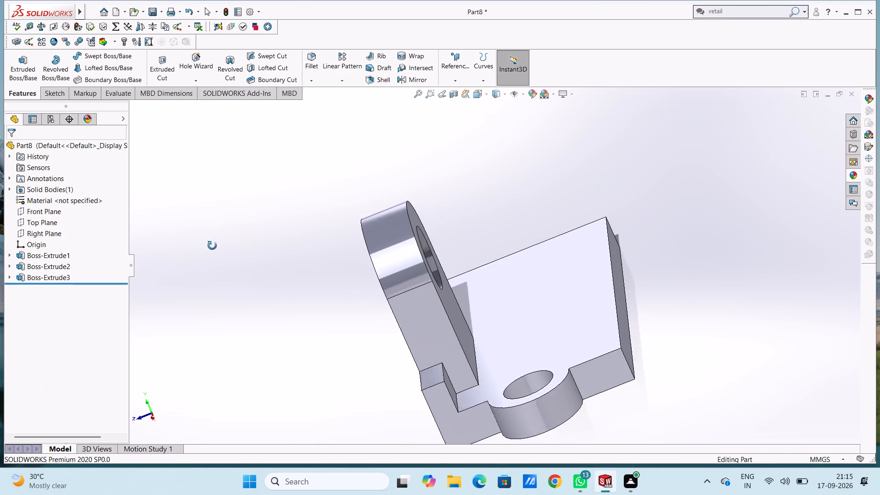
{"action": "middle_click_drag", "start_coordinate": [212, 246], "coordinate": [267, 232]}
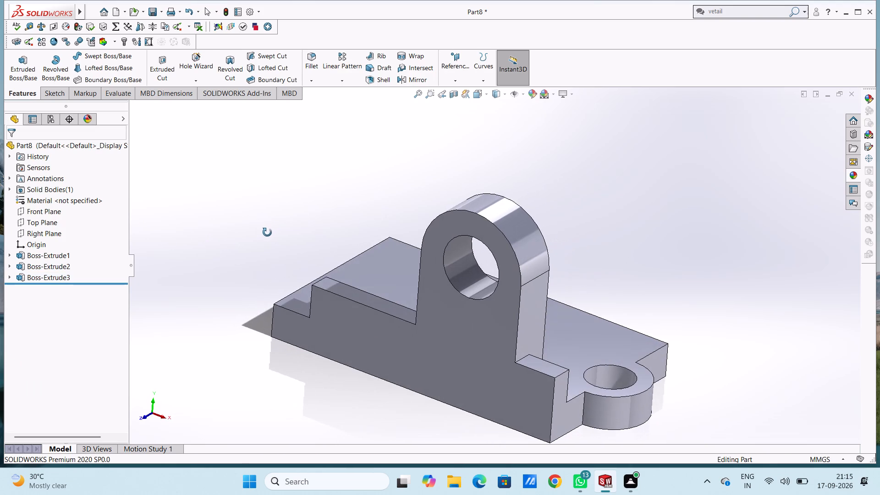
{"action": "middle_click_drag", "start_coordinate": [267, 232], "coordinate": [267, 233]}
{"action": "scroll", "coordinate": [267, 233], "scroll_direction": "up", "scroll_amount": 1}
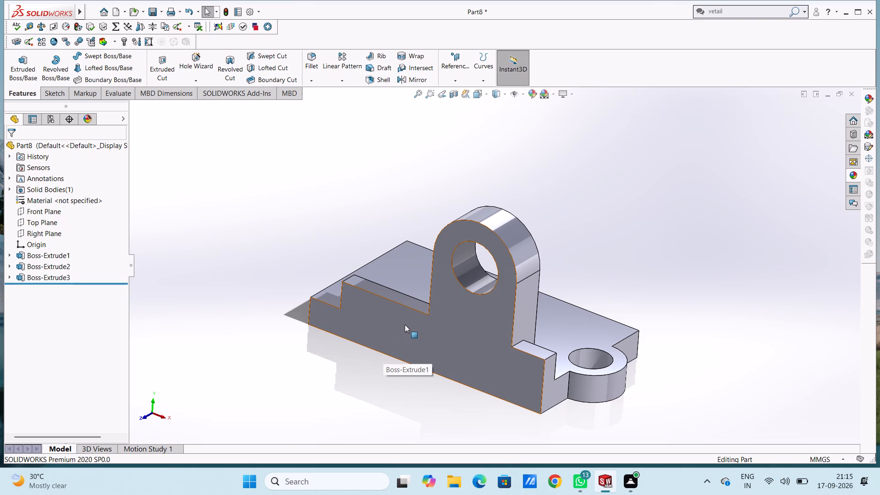
Sketch two 3 mm radius circles on the front face below the bracket, level with each other and about 35 mm apart.
{"action": "key", "text": "ctrl+1"}
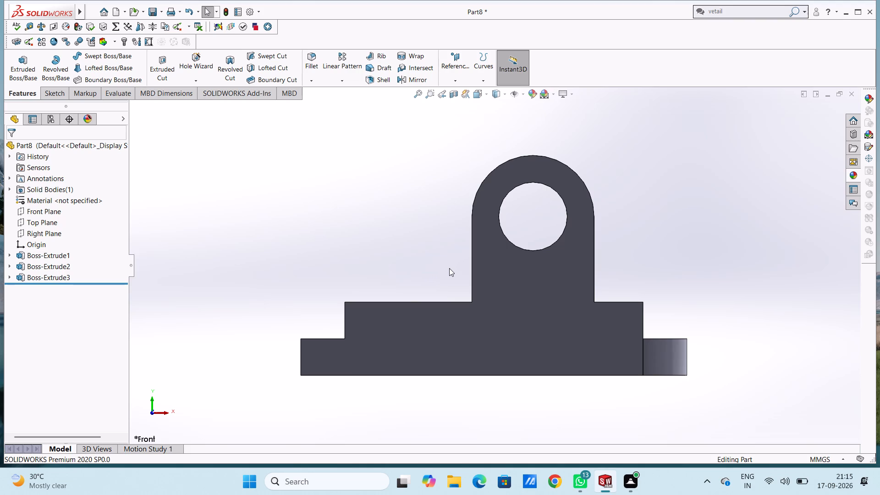
{"action": "left_click", "coordinate": [530, 346]}
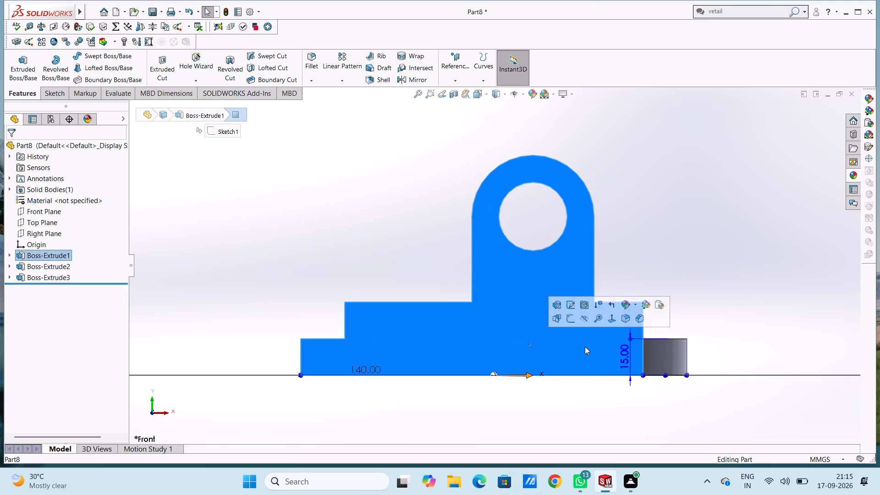
{"action": "left_click", "coordinate": [572, 322]}
{"action": "left_click", "coordinate": [419, 253]}
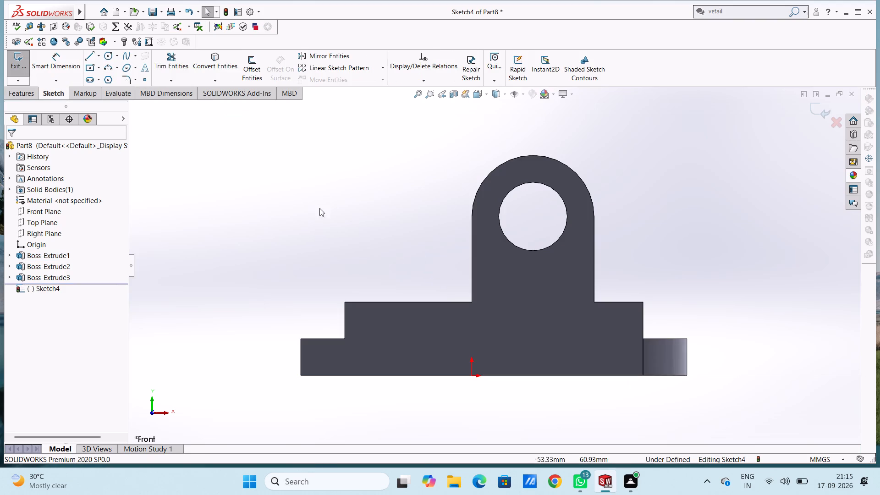
{"action": "left_click", "coordinate": [107, 55]}
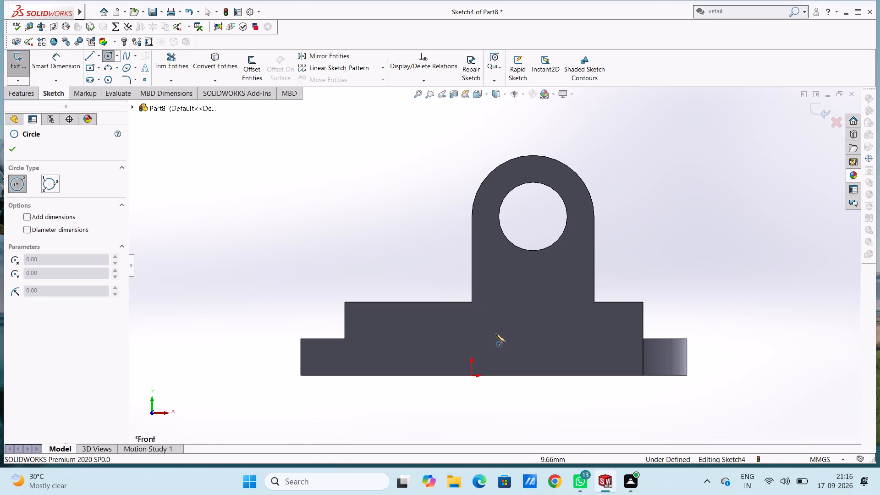
{"action": "left_click", "coordinate": [490, 360]}
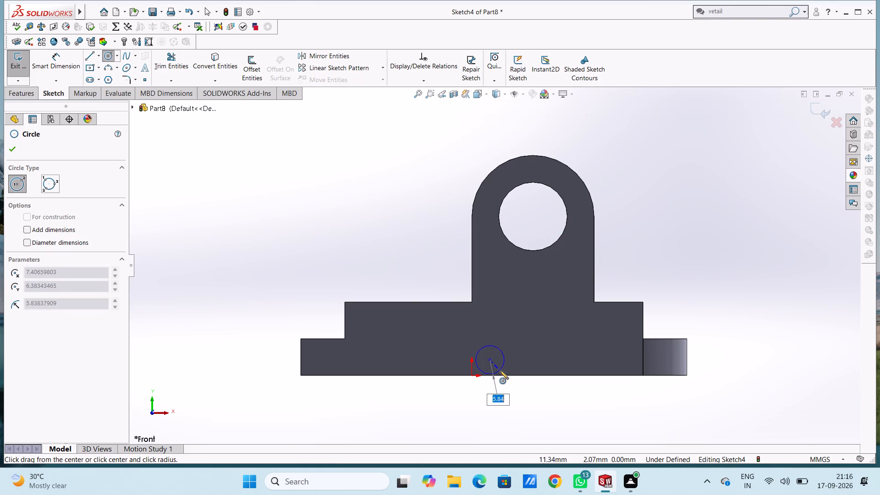
{"action": "key", "text": "3"}
{"action": "key", "text": "Return"}
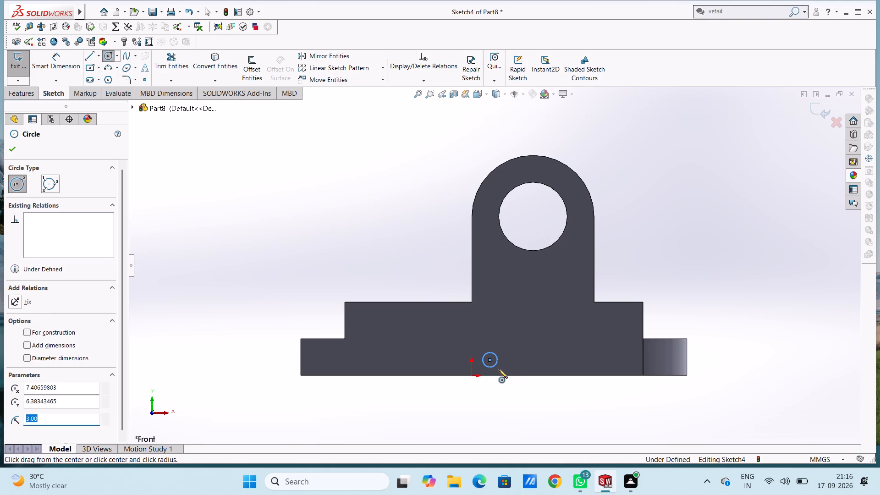
{"action": "left_click", "coordinate": [576, 359]}
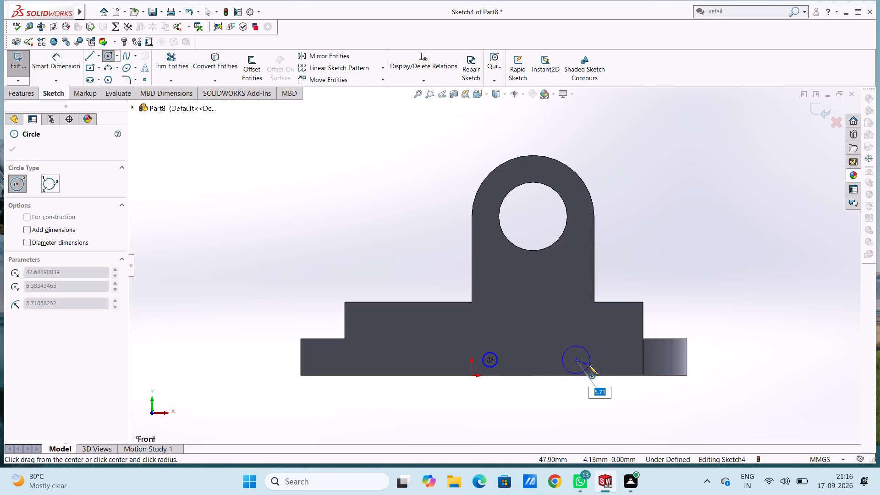
{"action": "key", "text": "3"}
{"action": "key", "text": "Return"}
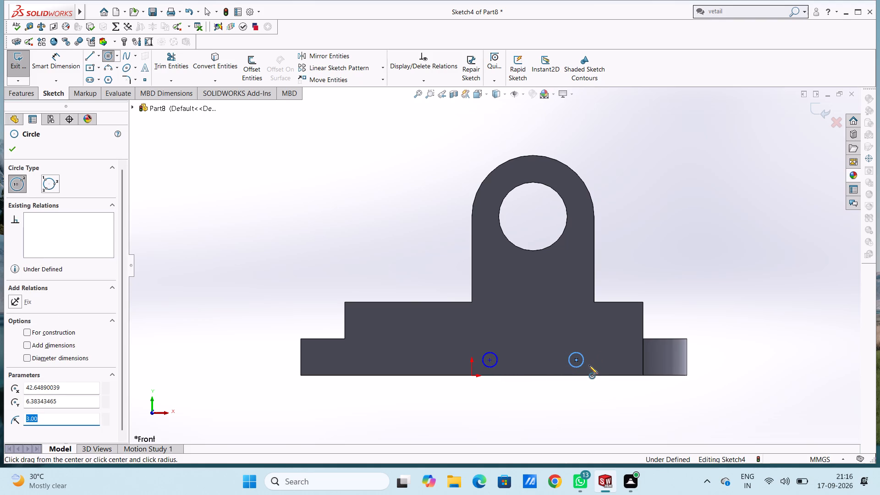
{"action": "key", "text": "Escape"}
{"action": "key", "text": "Escape"}
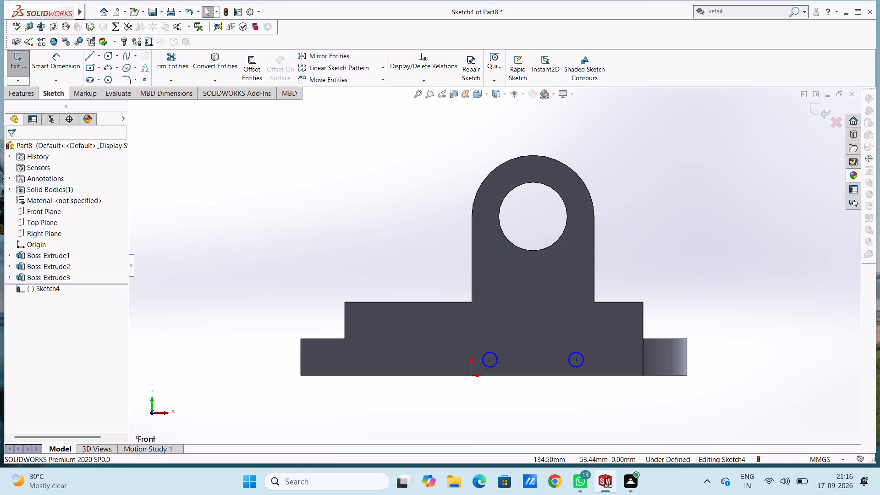
Dimension the diameters of both small circles.
{"action": "left_click", "coordinate": [40, 66]}
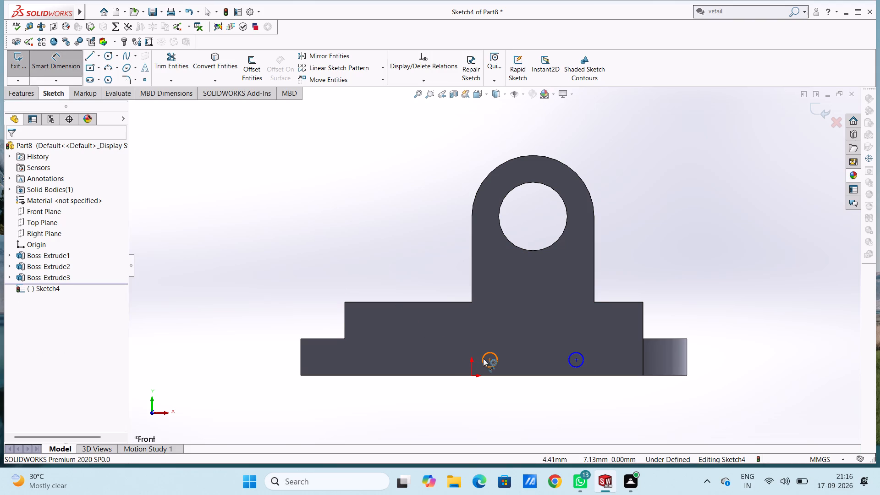
{"action": "left_click_drag", "start_coordinate": [483, 358], "coordinate": [473, 350]}
{"action": "left_click", "coordinate": [302, 224]}
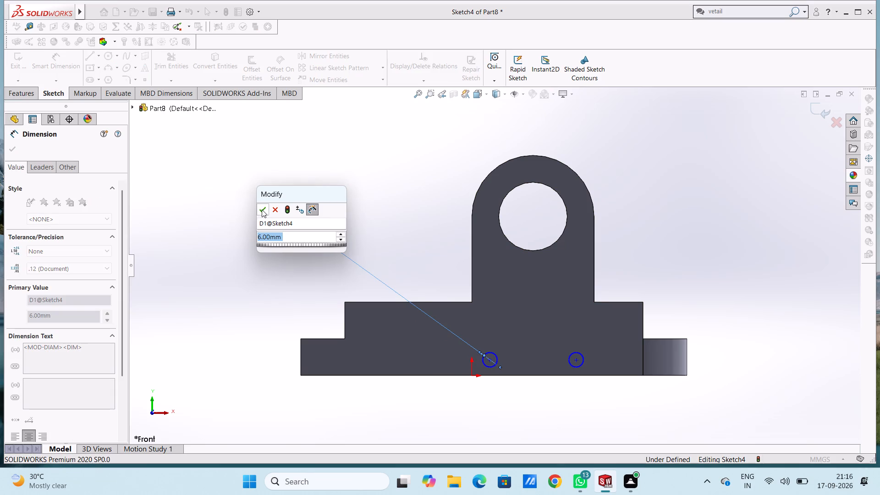
{"action": "left_click", "coordinate": [262, 209]}
{"action": "left_click", "coordinate": [212, 251]}
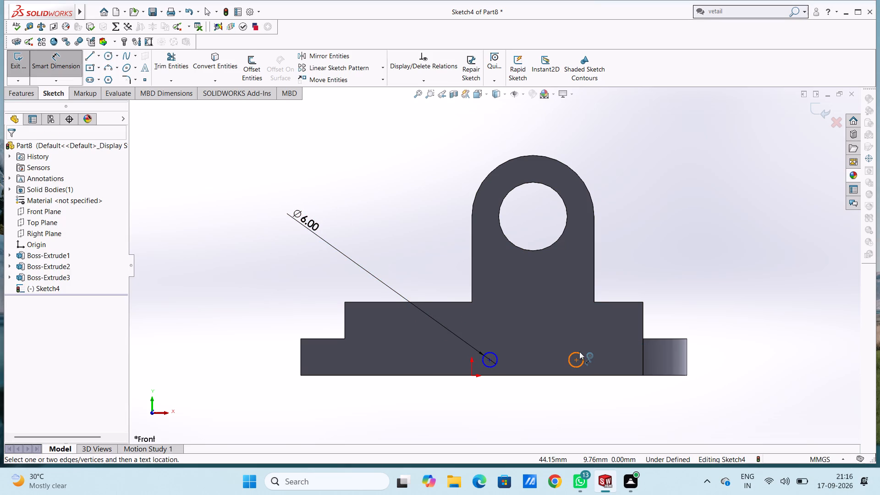
{"action": "left_click", "coordinate": [579, 352]}
{"action": "left_click", "coordinate": [713, 247]}
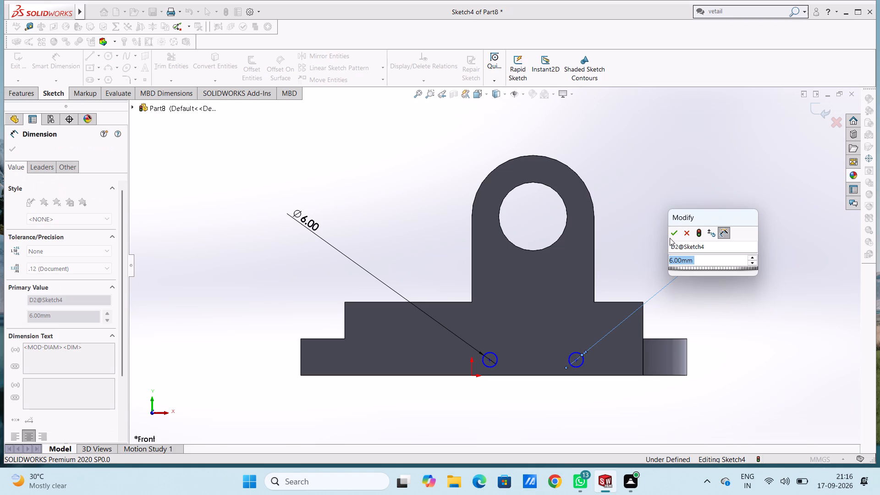
{"action": "left_click", "coordinate": [673, 232]}
{"action": "left_click", "coordinate": [639, 215]}
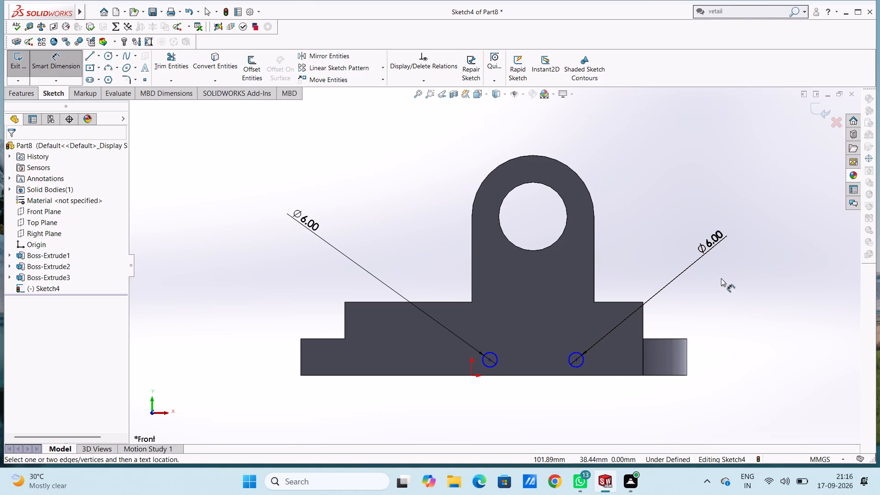
Set the height of the lug-side circle's centre above the plate's bottom edge to 6.5 mm.
{"action": "left_click", "coordinate": [577, 359]}
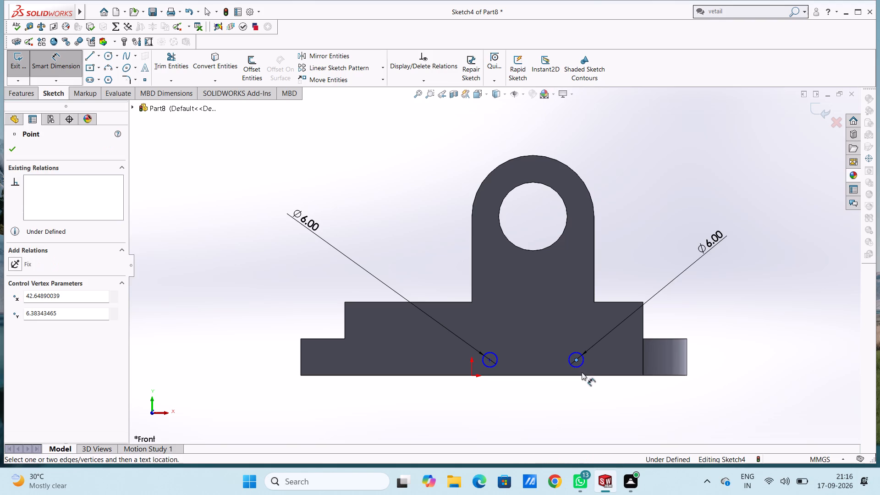
{"action": "left_click", "coordinate": [581, 375]}
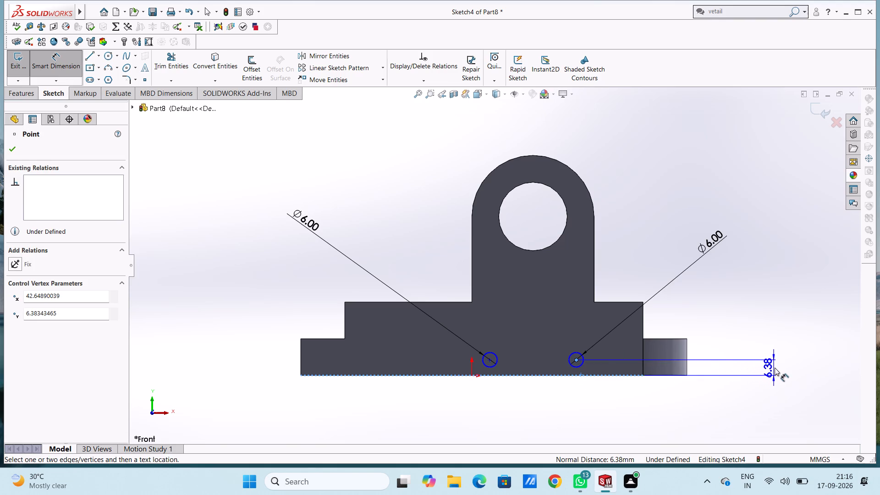
{"action": "left_click", "coordinate": [775, 368]}
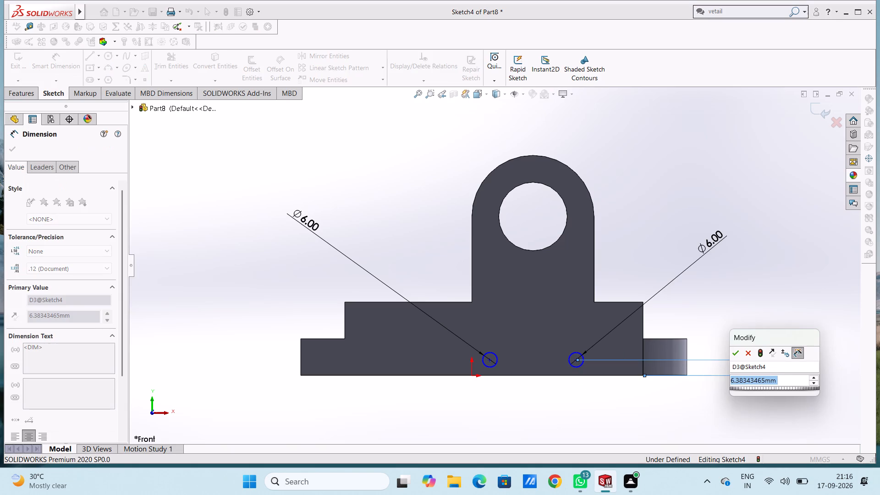
{"action": "type", "text": "6.5"}
{"action": "key", "text": "Return"}
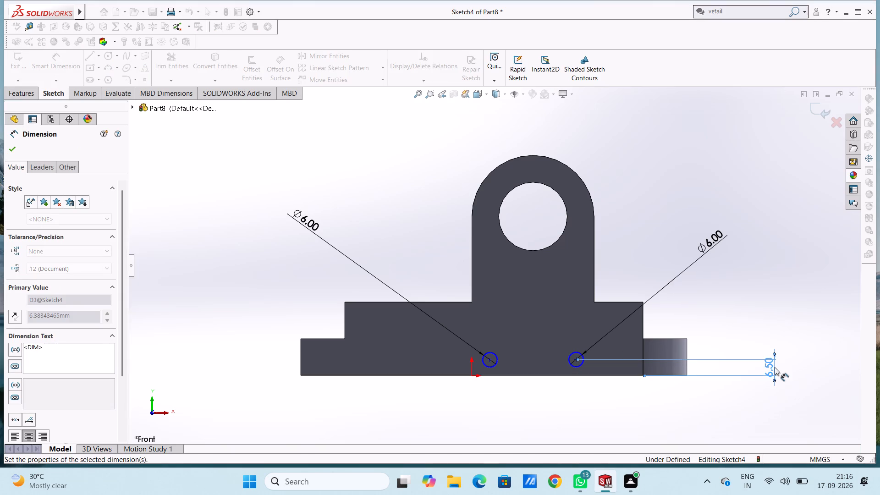
{"action": "left_click", "coordinate": [532, 406]}
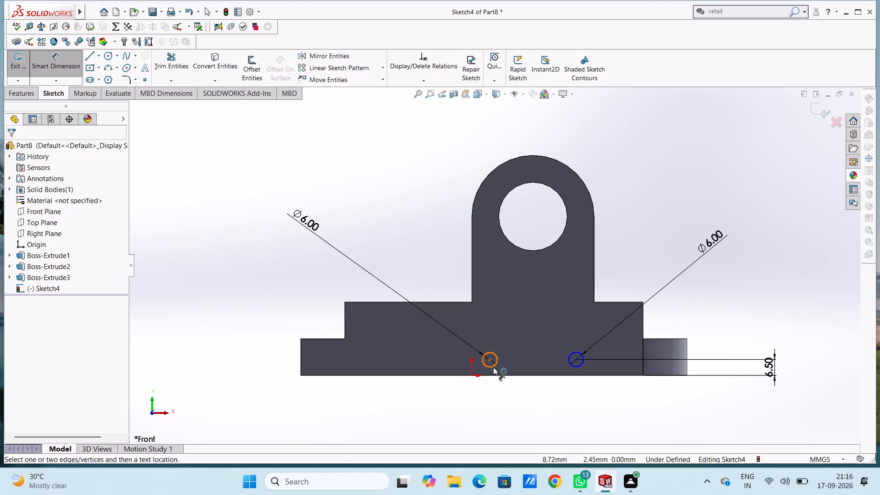
Set the height of the other small circle's centre above the plate's bottom edge to 6.5 mm.
{"action": "left_click", "coordinate": [491, 361]}
{"action": "left_click", "coordinate": [495, 374]}
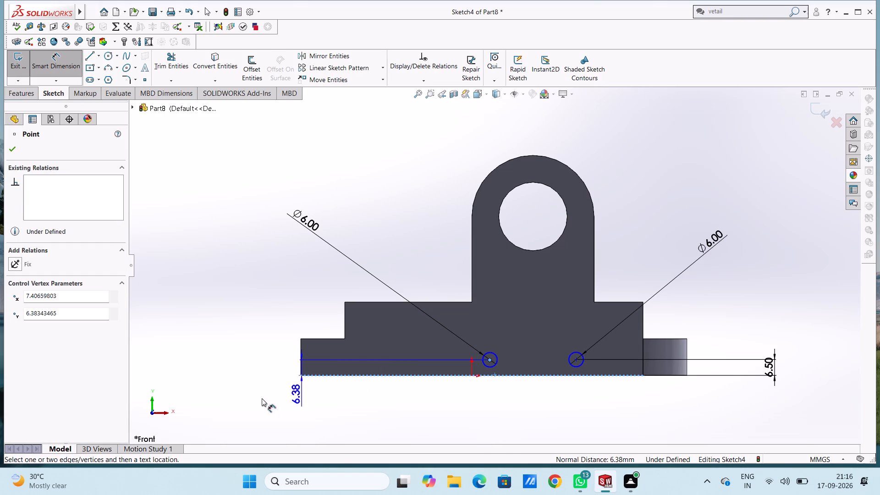
{"action": "left_click", "coordinate": [224, 398]}
{"action": "type", "text": "6.5"}
{"action": "key", "text": "Return"}
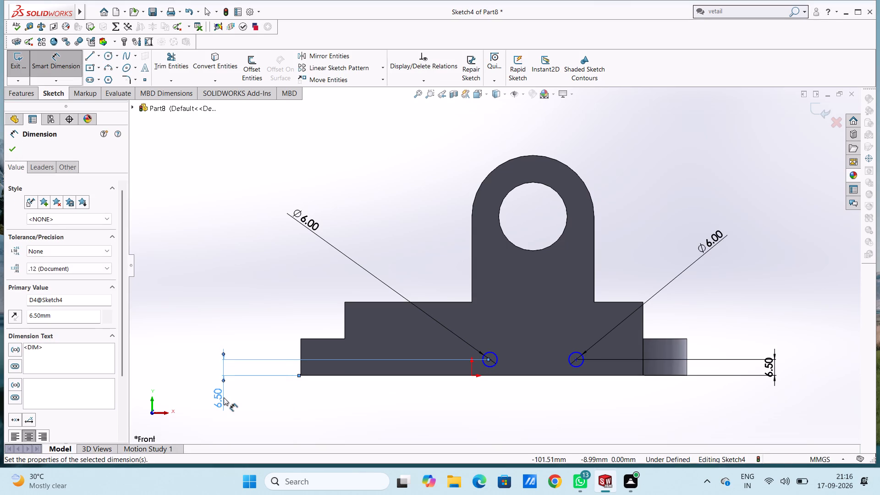
{"action": "left_click", "coordinate": [361, 404]}
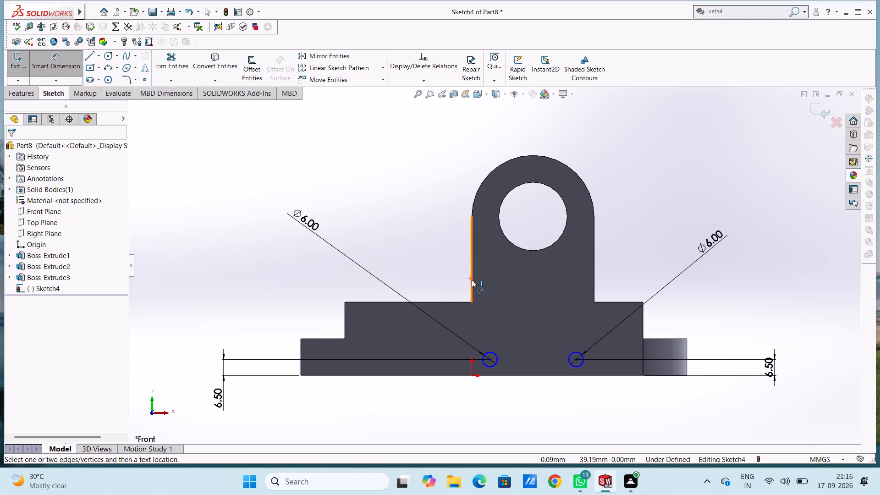
Set the horizontal distance from each small circle's centre to the nearer side edge of the bracket to 6.5 mm.
{"action": "left_click", "coordinate": [472, 280]}
{"action": "left_click", "coordinate": [489, 359]}
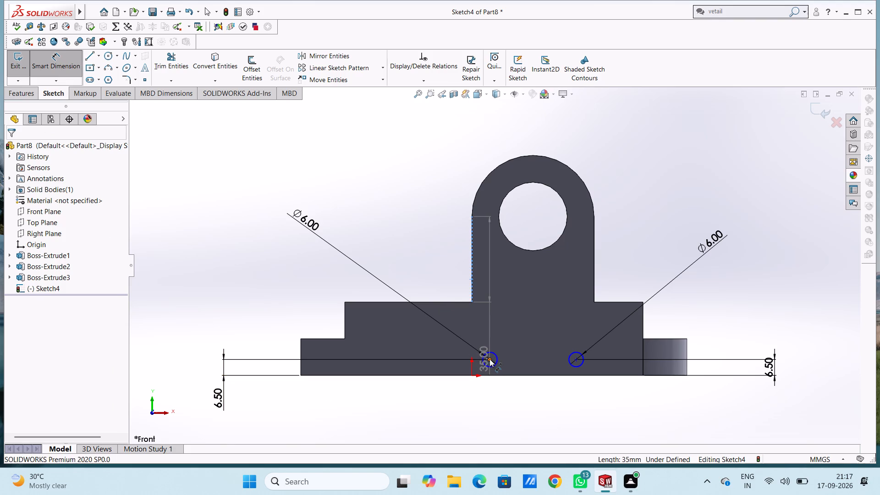
{"action": "left_click", "coordinate": [478, 414]}
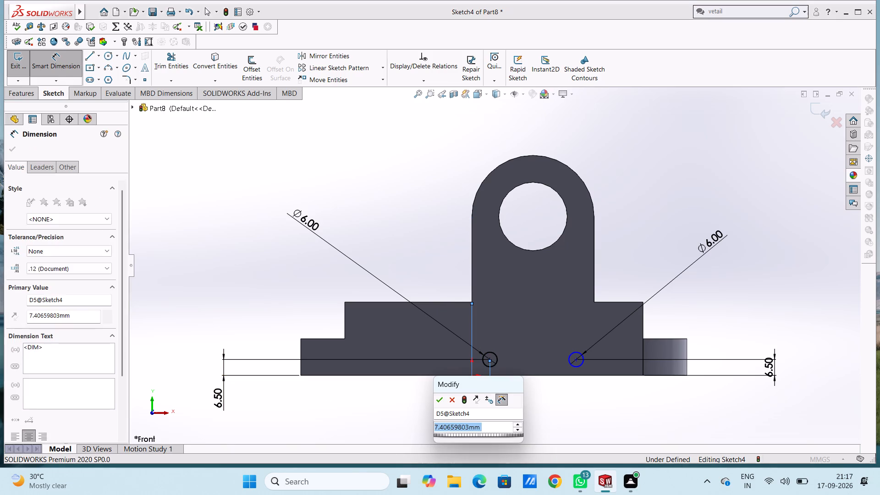
{"action": "type", "text": "6.5"}
{"action": "key", "text": "Return"}
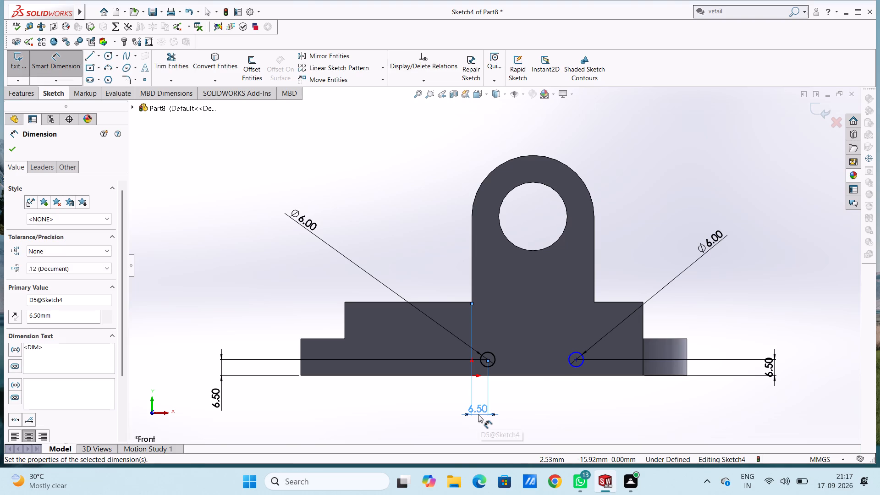
{"action": "left_click", "coordinate": [525, 389]}
{"action": "left_click", "coordinate": [594, 276]}
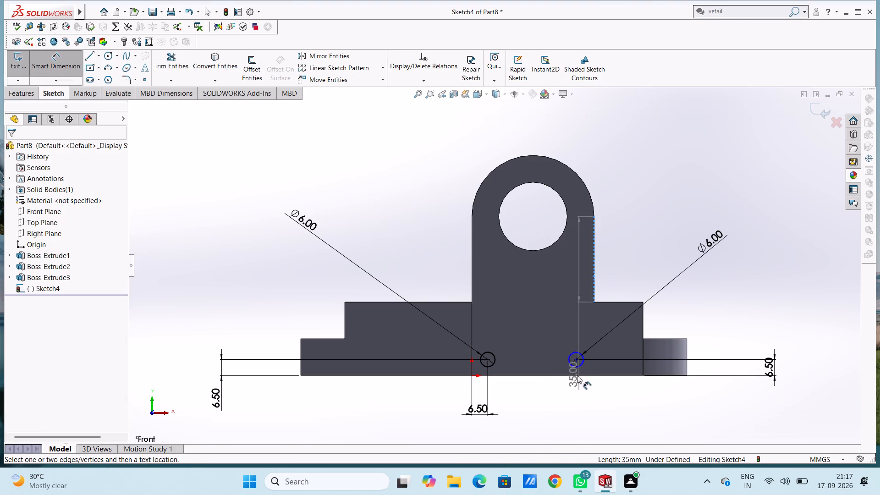
{"action": "left_click", "coordinate": [577, 362]}
{"action": "left_click", "coordinate": [581, 410]}
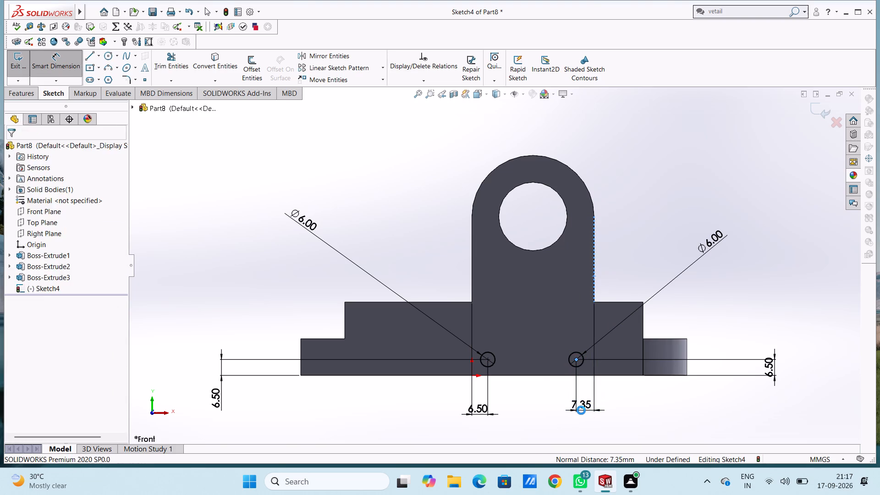
{"action": "type", "text": "6.5"}
{"action": "key", "text": "Return"}
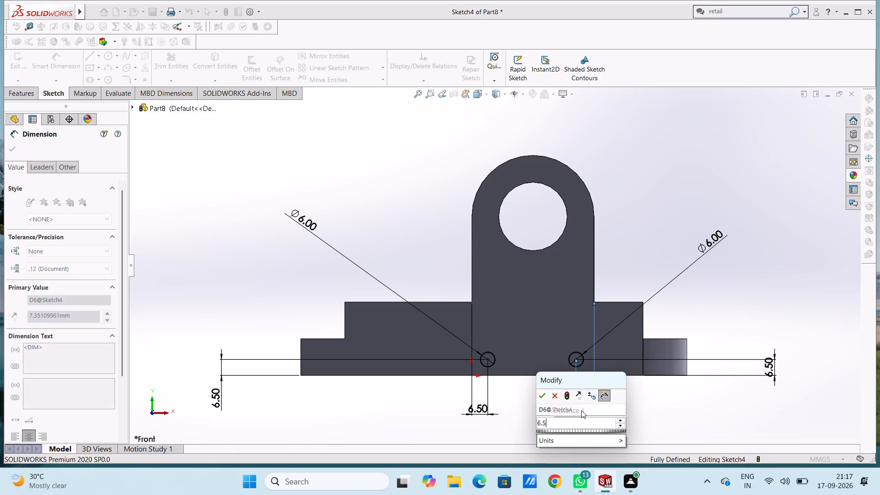
{"action": "left_click", "coordinate": [632, 410]}
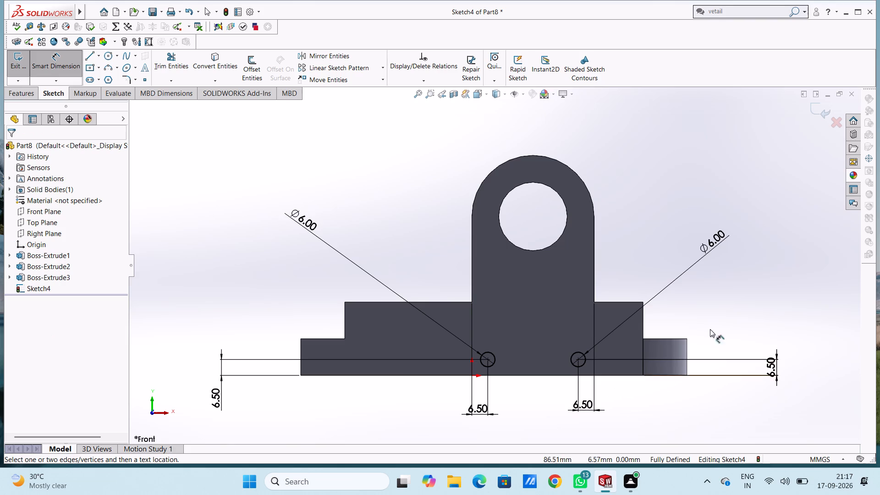
Cut-extrude both small circles through the plate with a blind depth of 200 mm.
{"action": "middle_click_drag", "start_coordinate": [743, 274], "coordinate": [677, 322]}
{"action": "scroll", "coordinate": [677, 322], "scroll_direction": "up", "scroll_amount": 1}
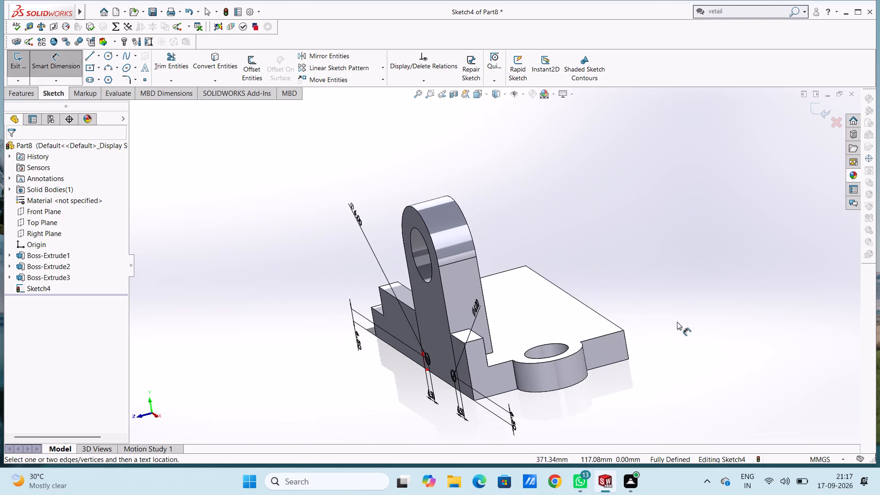
{"action": "key", "text": "Escape"}
{"action": "key", "text": "Escape"}
{"action": "left_click", "coordinate": [29, 97]}
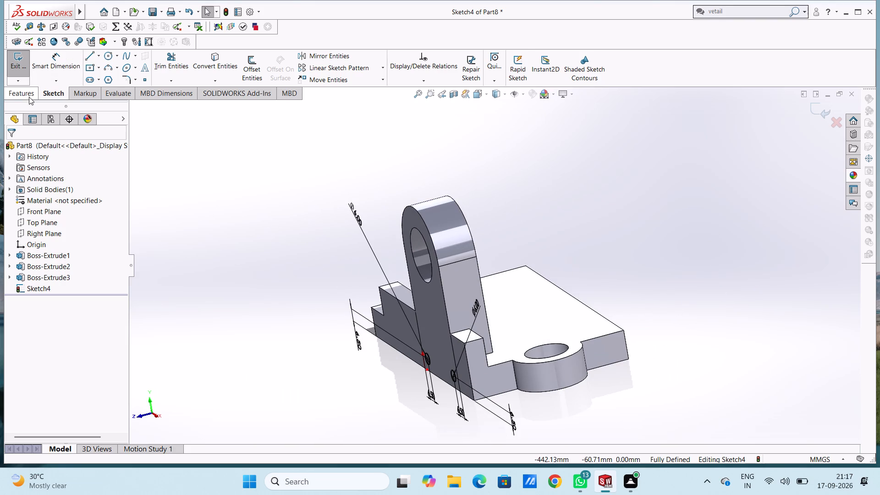
{"action": "left_click", "coordinate": [170, 67]}
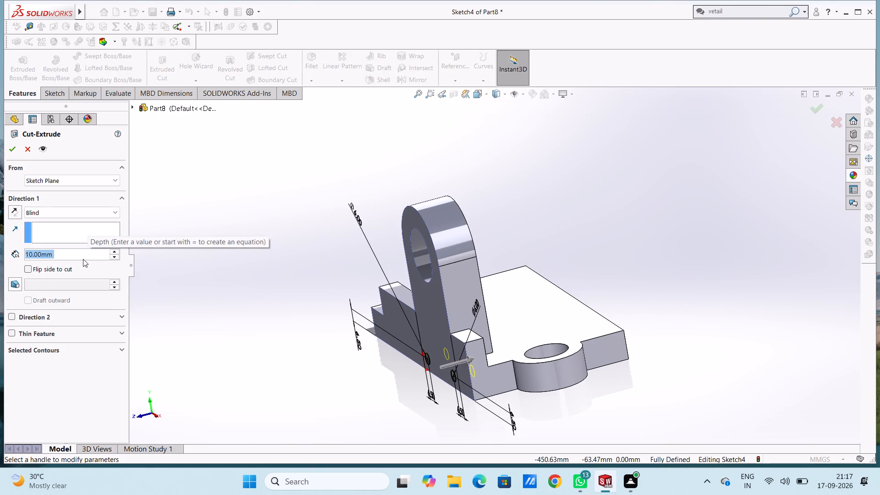
{"action": "type", "text": "200"}
{"action": "key", "text": "Return"}
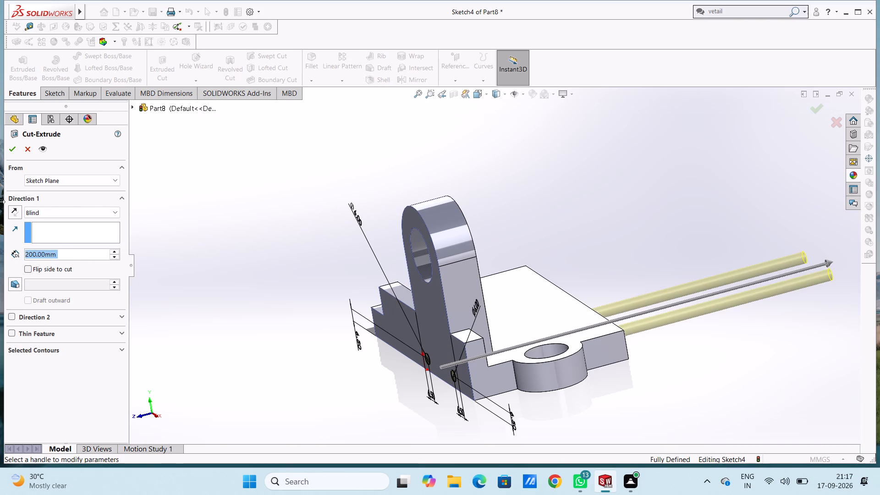
{"action": "left_click", "coordinate": [13, 145]}
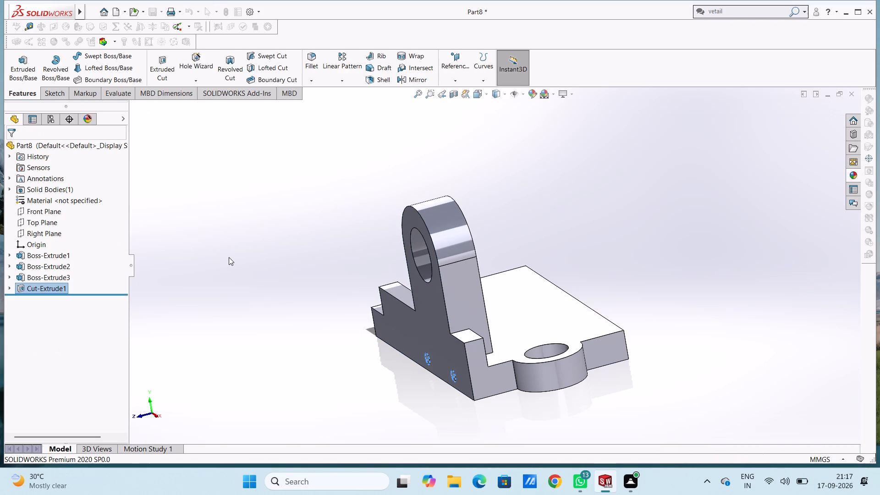
{"action": "left_click", "coordinate": [229, 257]}
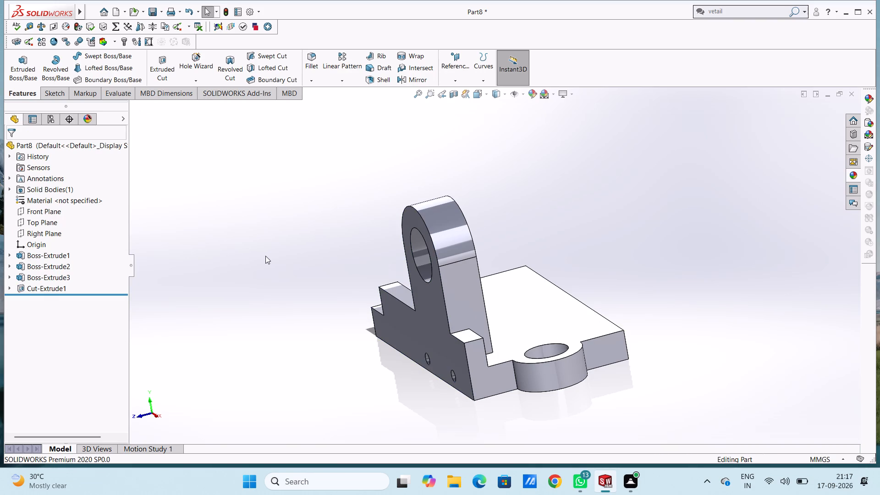
Open a new sketch on the base plate's side face opposite the lug, viewed from the left.
{"action": "middle_click", "coordinate": [268, 255]}
{"action": "middle_click_drag", "start_coordinate": [274, 256], "coordinate": [346, 213]}
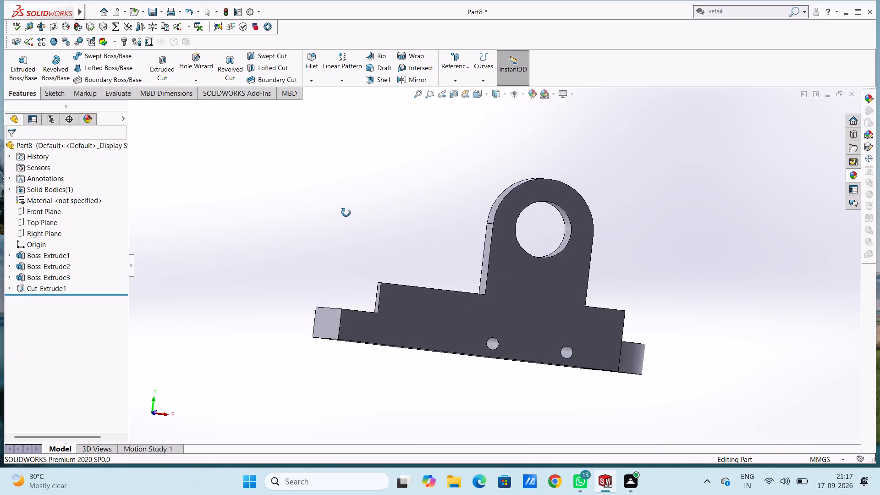
{"action": "middle_click_drag", "start_coordinate": [346, 213], "coordinate": [337, 220]}
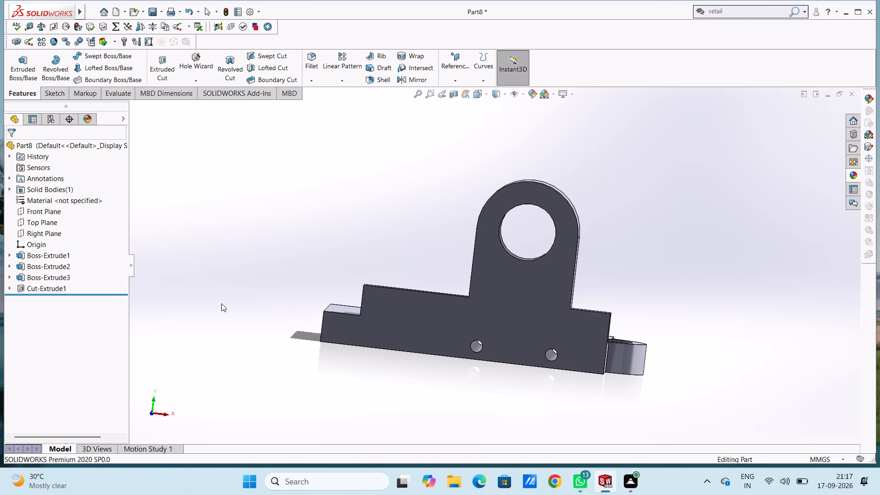
{"action": "key", "text": "ctrl+1"}
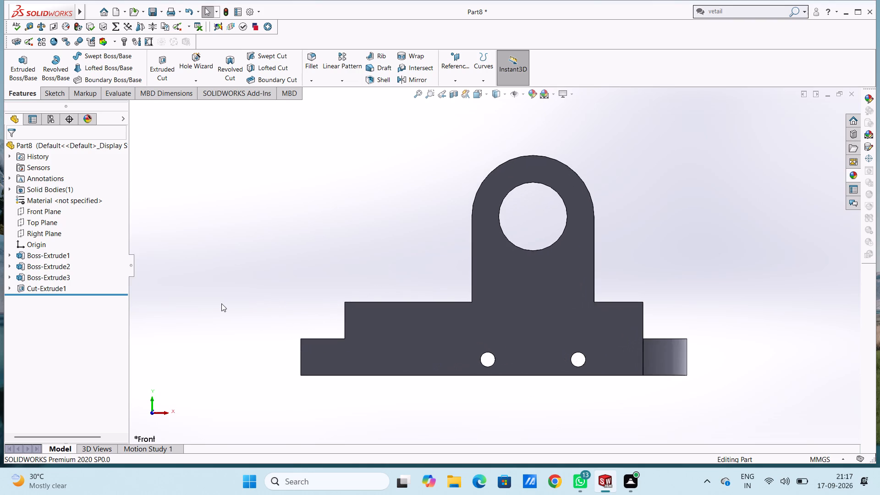
{"action": "key", "text": "ctrl+3"}
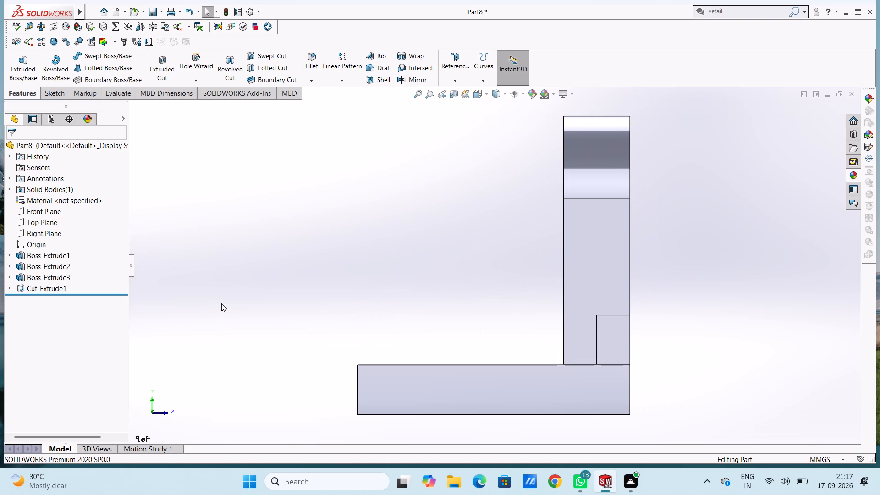
{"action": "scroll", "coordinate": [234, 326], "scroll_direction": "down", "scroll_amount": 2}
{"action": "scroll", "coordinate": [233, 323], "scroll_direction": "up", "scroll_amount": 3}
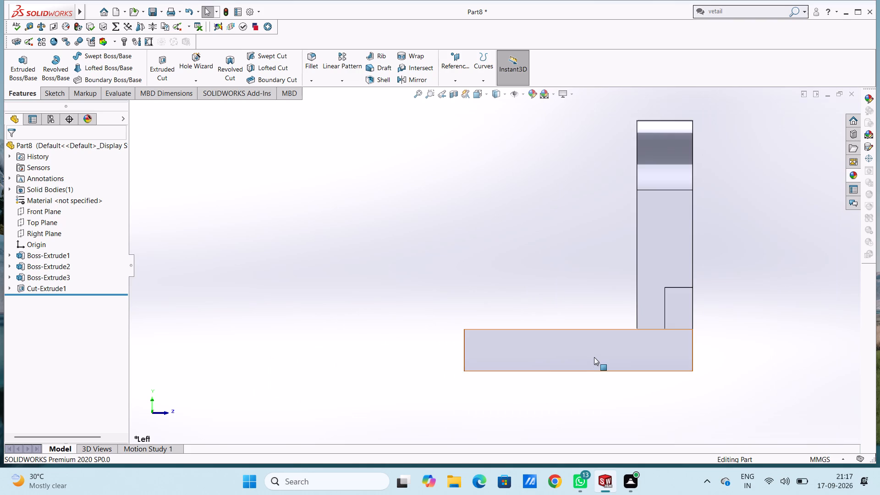
{"action": "left_click", "coordinate": [594, 356]}
{"action": "left_click", "coordinate": [633, 332]}
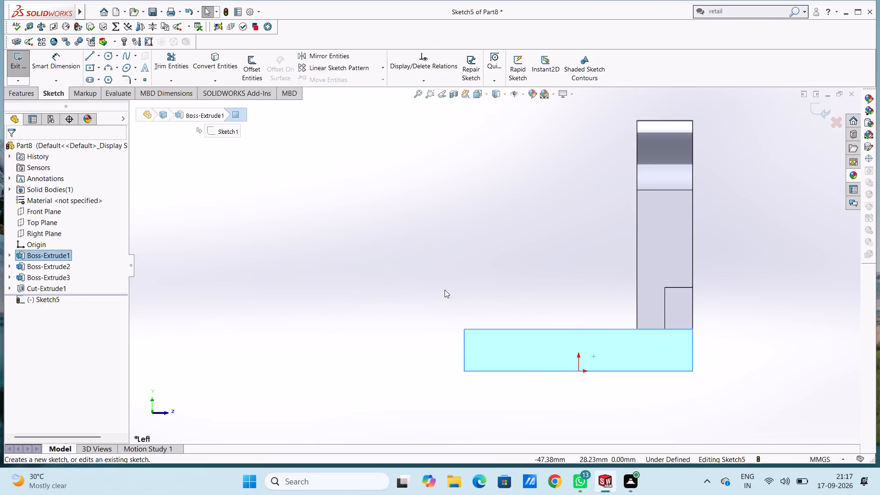
{"action": "left_click", "coordinate": [444, 288]}
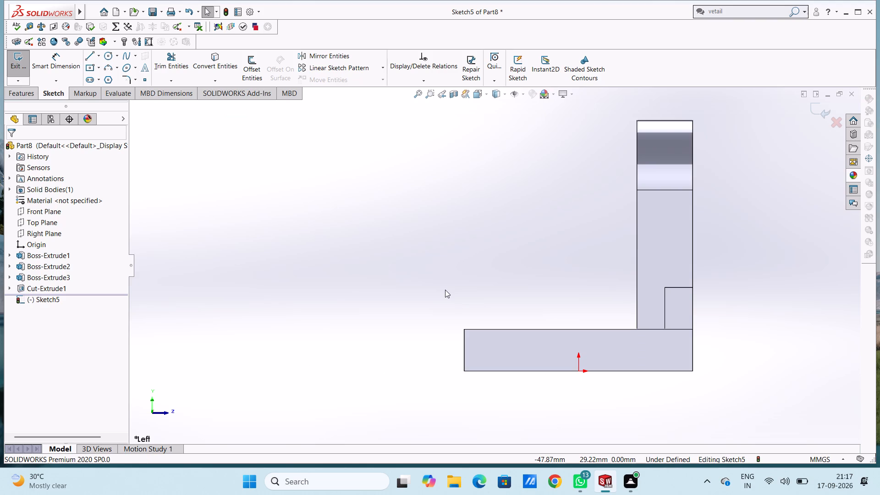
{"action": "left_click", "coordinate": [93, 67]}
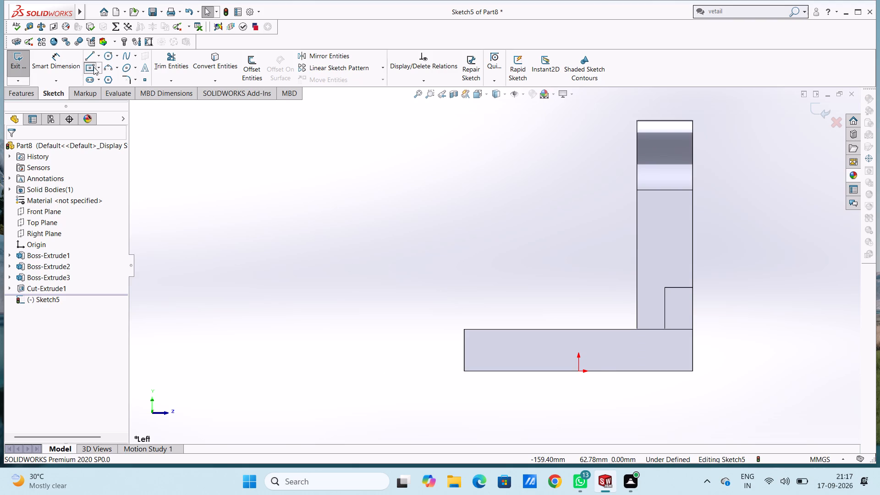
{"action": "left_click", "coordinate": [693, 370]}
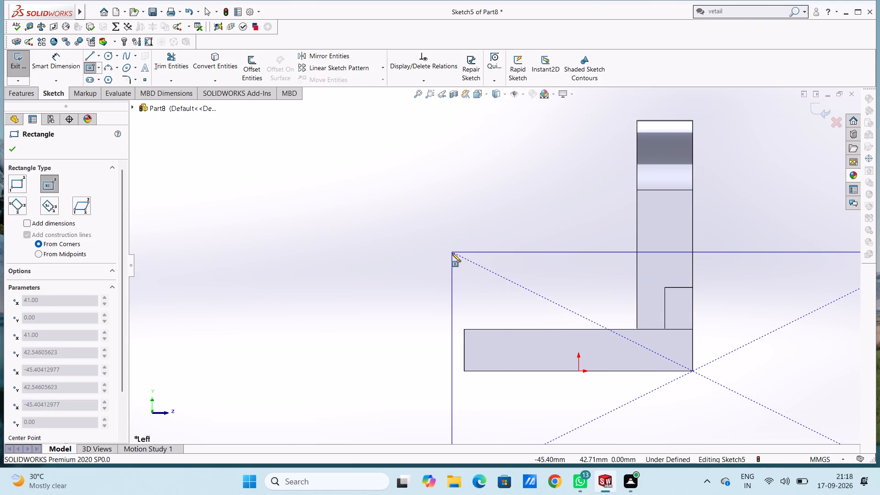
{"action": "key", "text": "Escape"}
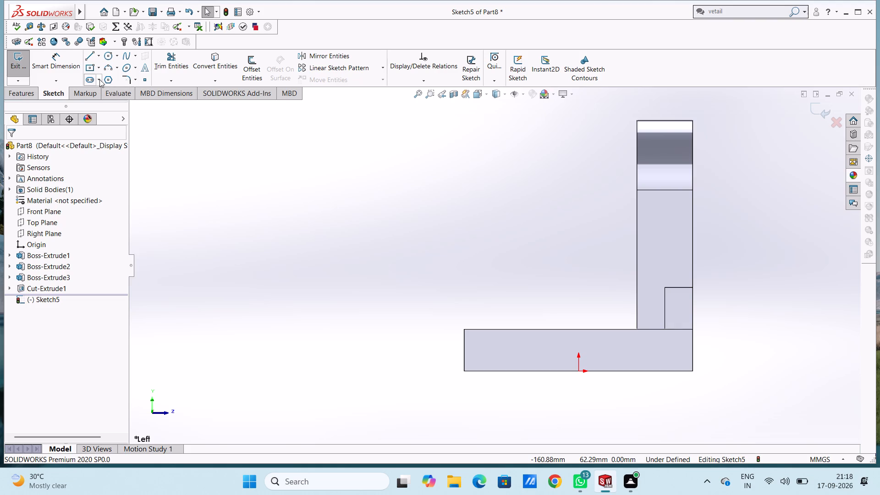
Sketch a corner rectangle 82 mm wide and 54 mm high, starting from the side face's bottom corner on the bracket side.
{"action": "left_click", "coordinate": [99, 67]}
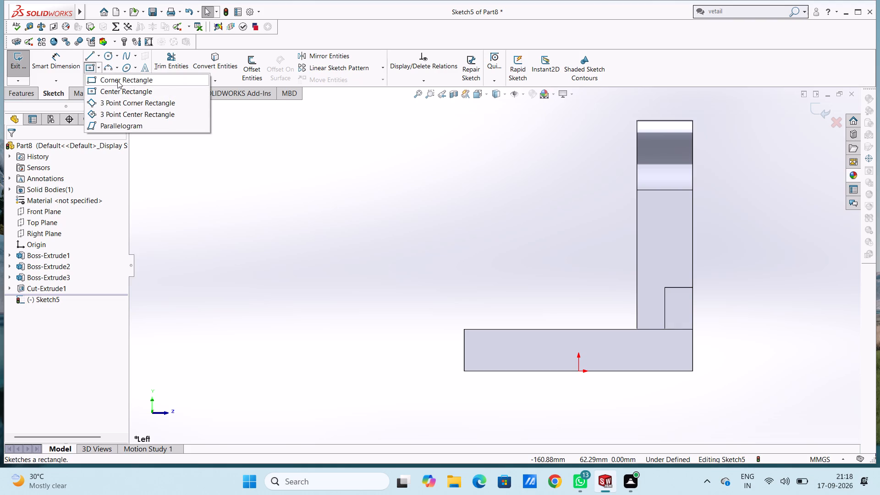
{"action": "left_click", "coordinate": [117, 80]}
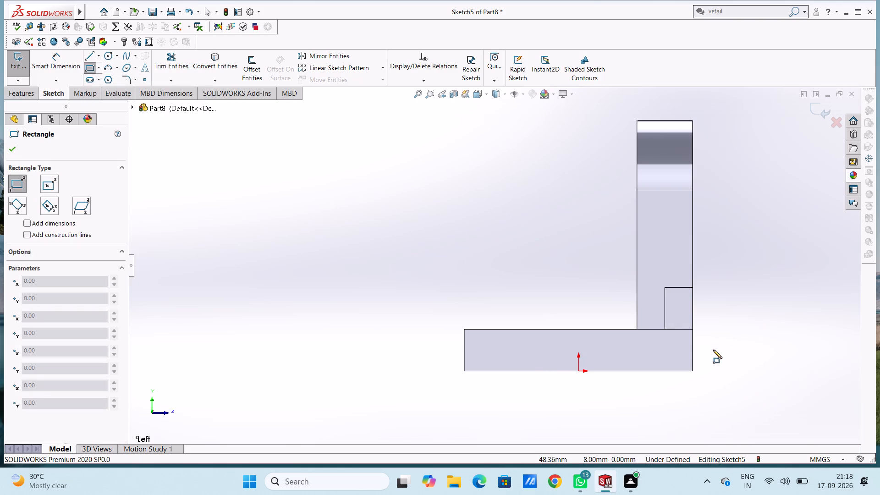
{"action": "left_click", "coordinate": [693, 370]}
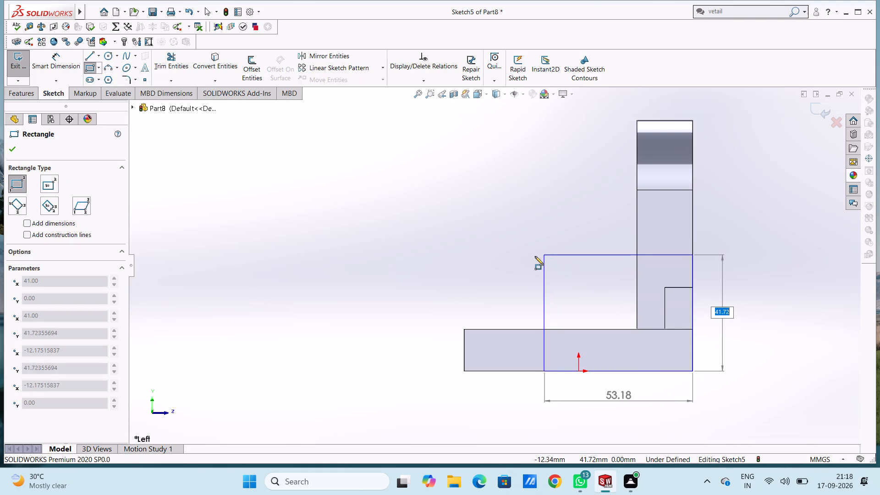
{"action": "type", "text": "54"}
{"action": "key", "text": "Return"}
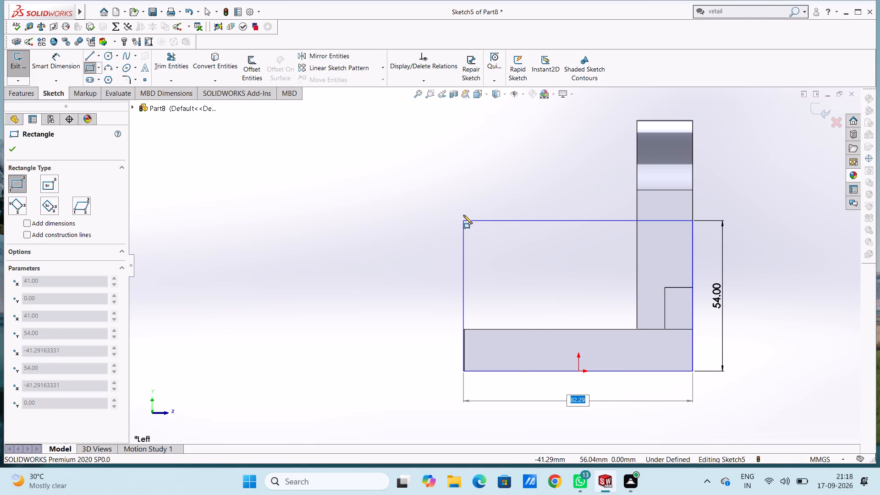
{"action": "type", "text": "82"}
{"action": "key", "text": "Return"}
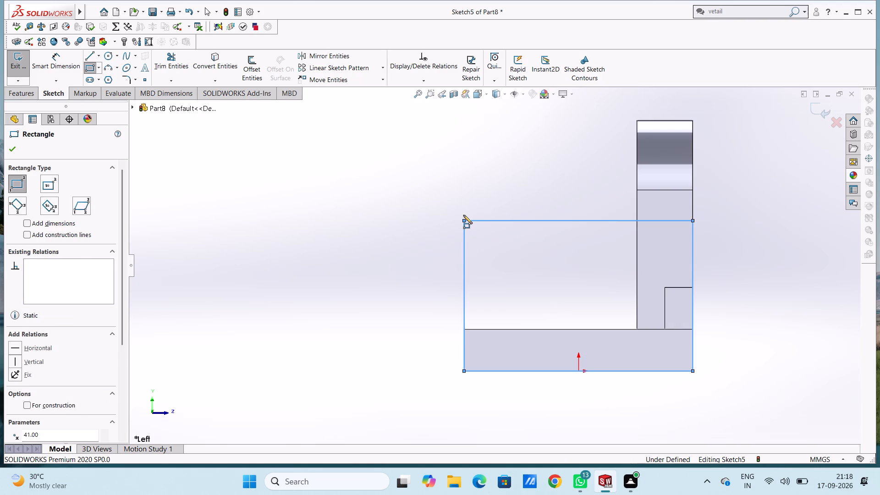
{"action": "key", "text": "Escape"}
{"action": "key", "text": "Escape"}
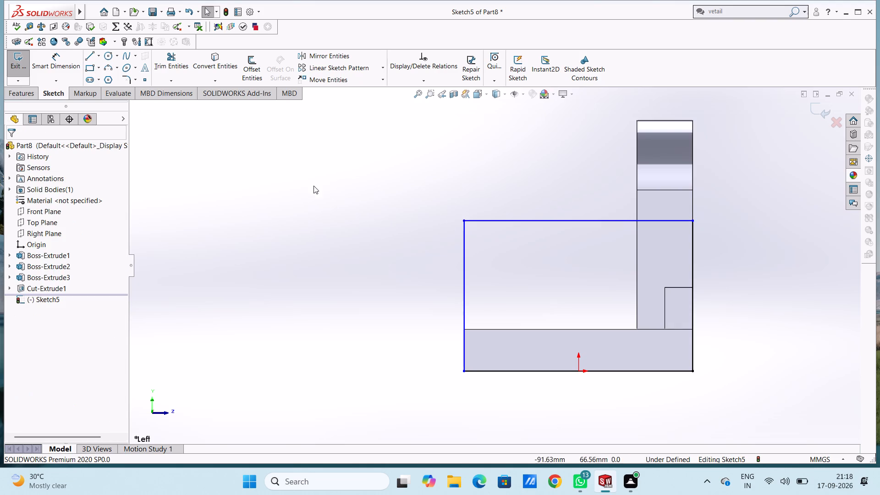
Dimension the rectangle's height along its vertical side away from the bracket.
{"action": "left_click", "coordinate": [52, 68]}
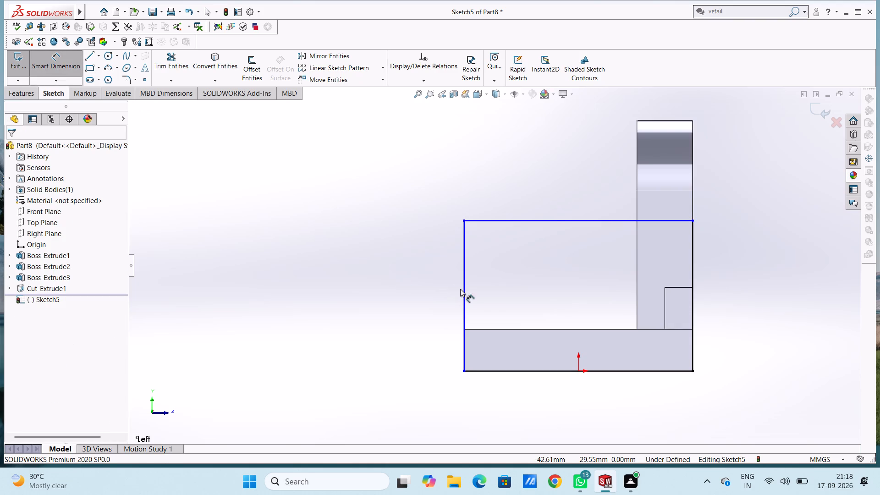
{"action": "left_click", "coordinate": [463, 291]}
{"action": "left_click", "coordinate": [174, 274]}
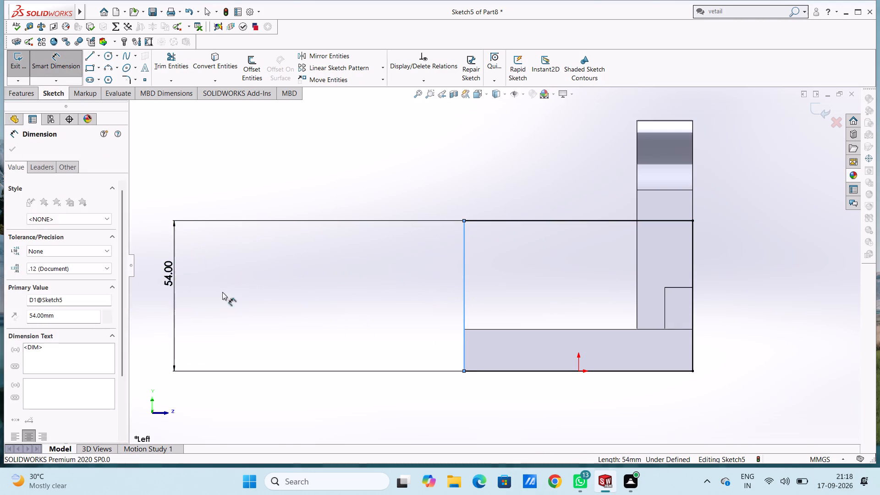
{"action": "left_click", "coordinate": [137, 255]}
{"action": "left_click", "coordinate": [159, 177]}
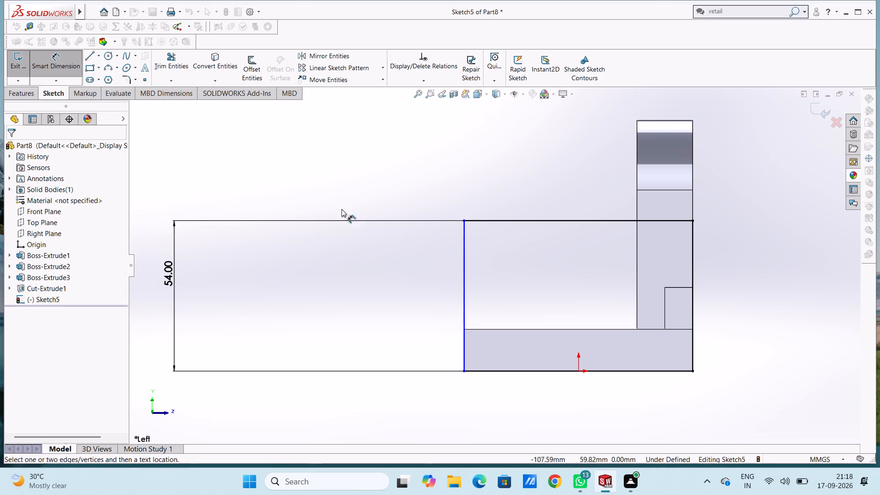
Dimension the rectangle's width along its top edge.
{"action": "left_click", "coordinate": [496, 219]}
{"action": "left_click", "coordinate": [509, 143]}
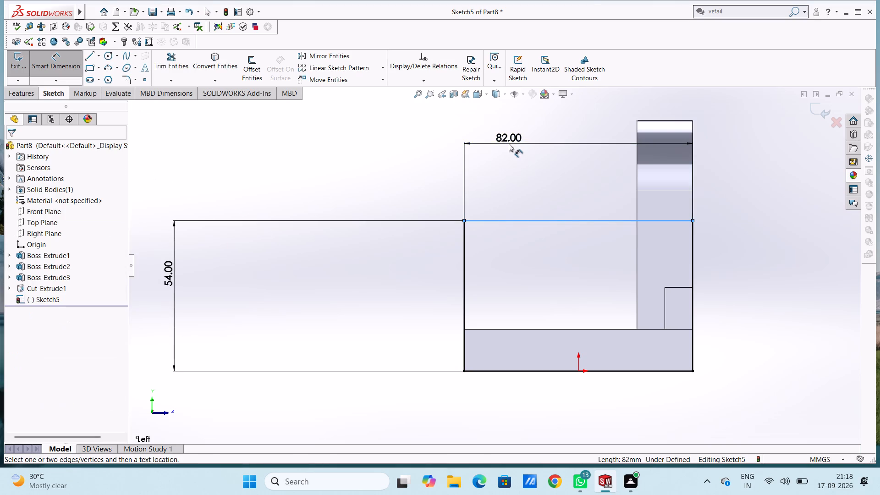
{"action": "left_click", "coordinate": [470, 132]}
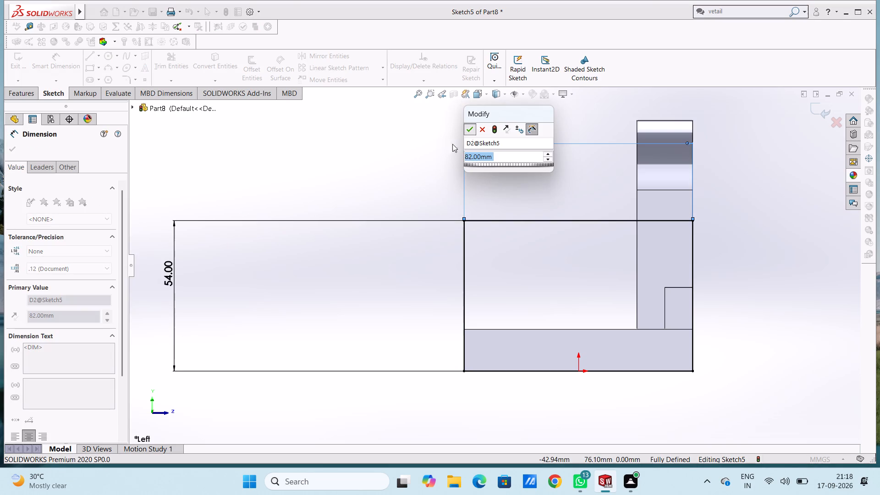
{"action": "left_click", "coordinate": [415, 161]}
{"action": "key", "text": "Escape"}
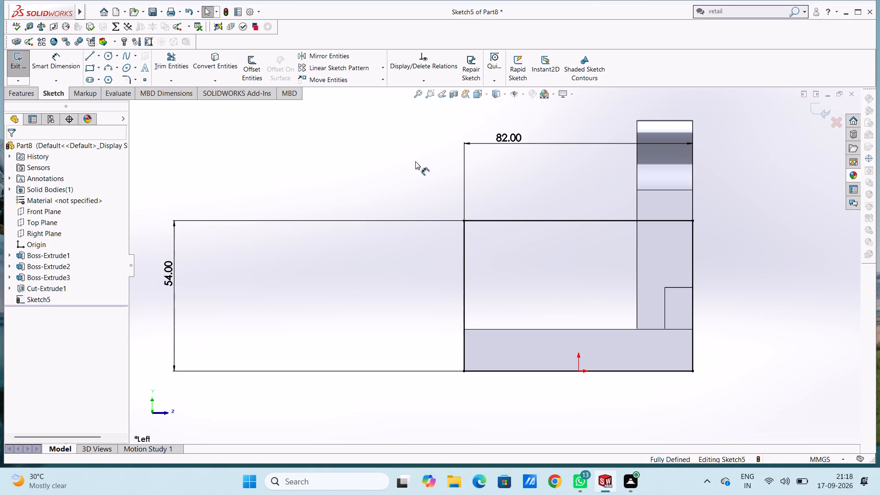
{"action": "key", "text": "Escape"}
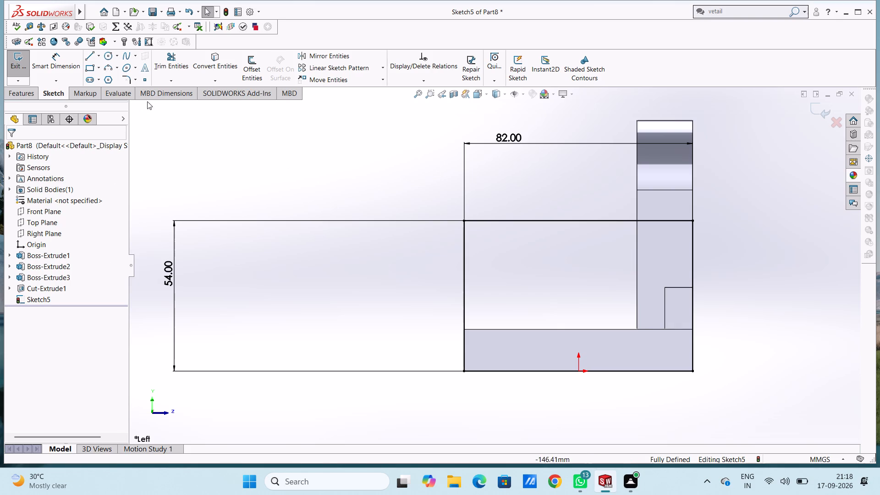
Sketch a circle of radius 14 mm centred on the midpoint of the rectangle's top edge.
{"action": "left_click", "coordinate": [108, 55]}
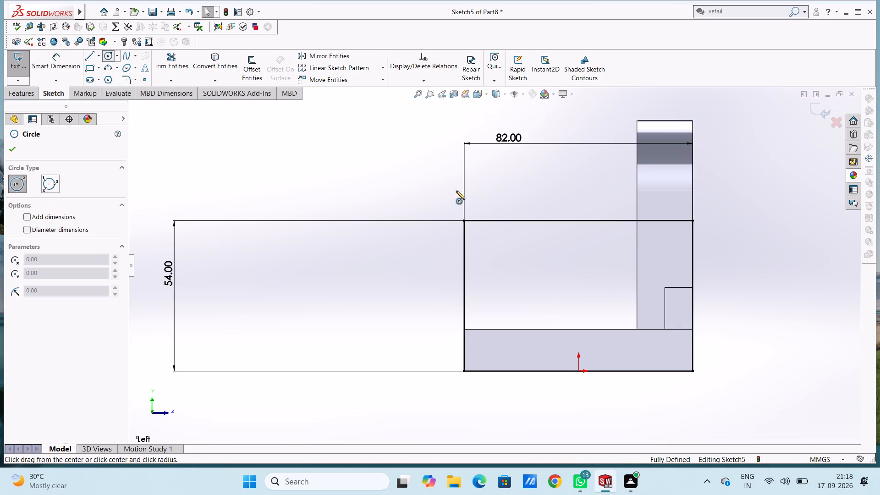
{"action": "left_click", "coordinate": [578, 222]}
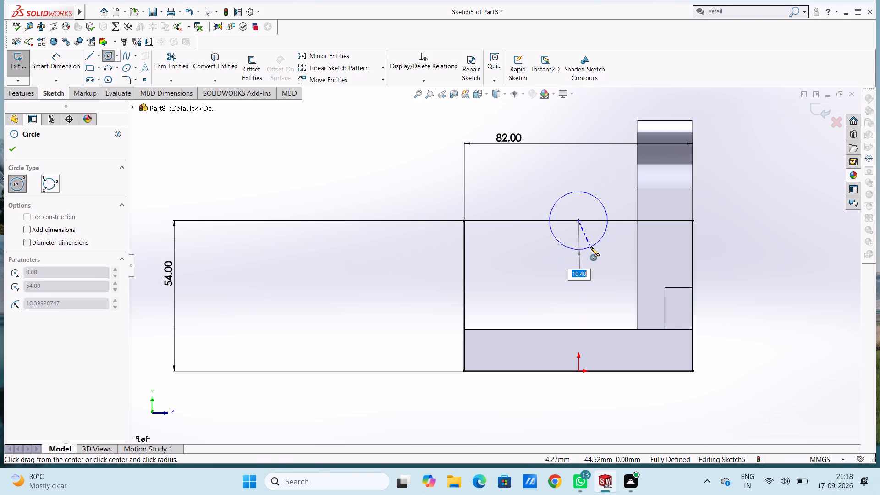
{"action": "type", "text": "14"}
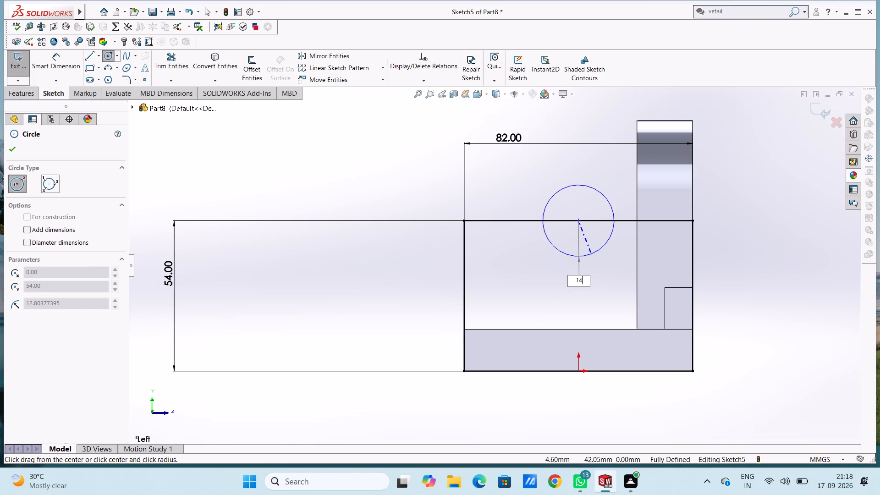
{"action": "key", "text": "Return"}
{"action": "key", "text": "Escape"}
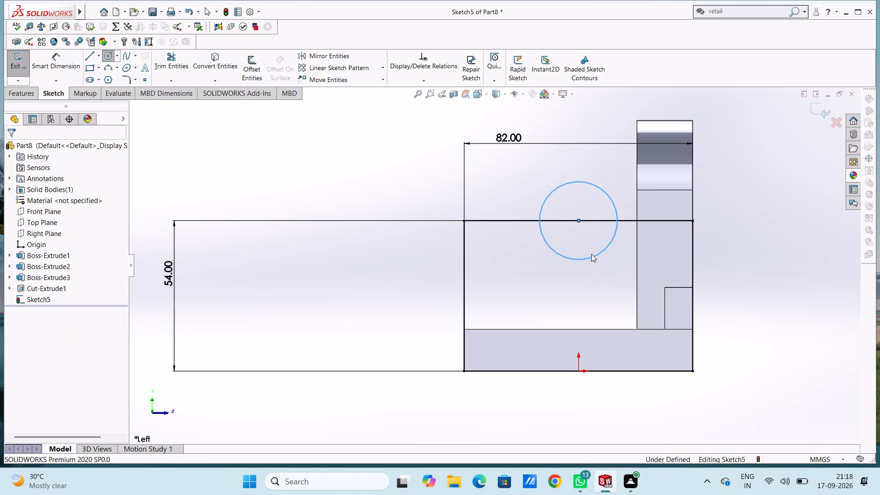
{"action": "key", "text": "Escape"}
{"action": "key", "text": "Escape"}
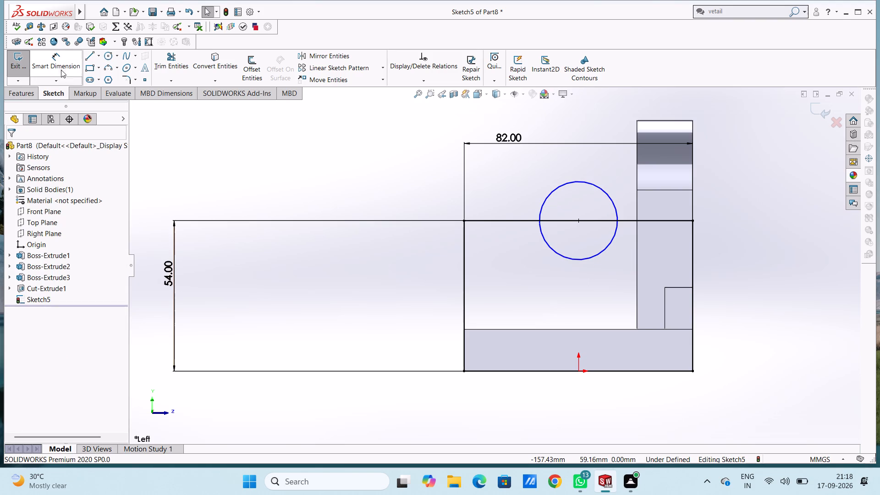
Dimension the circle's diameter, placing the dimension outside the rectangle.
{"action": "left_click", "coordinate": [60, 61]}
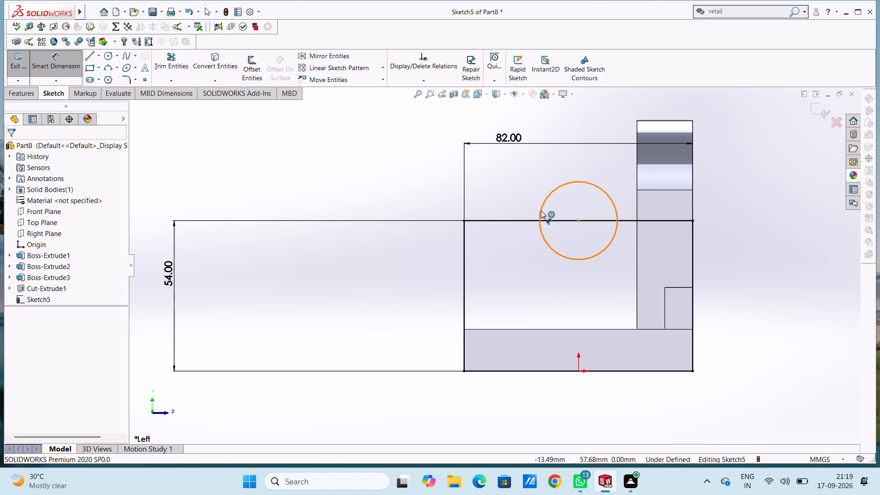
{"action": "left_click", "coordinate": [542, 211]}
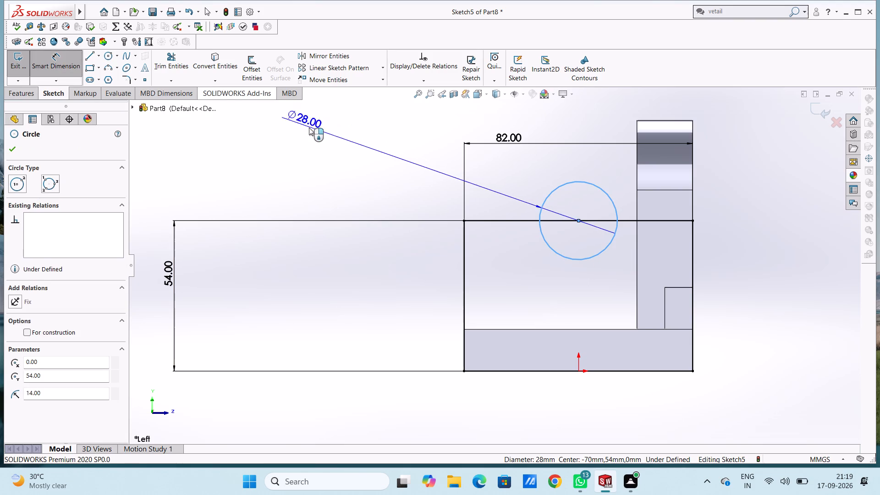
{"action": "left_click", "coordinate": [331, 147]}
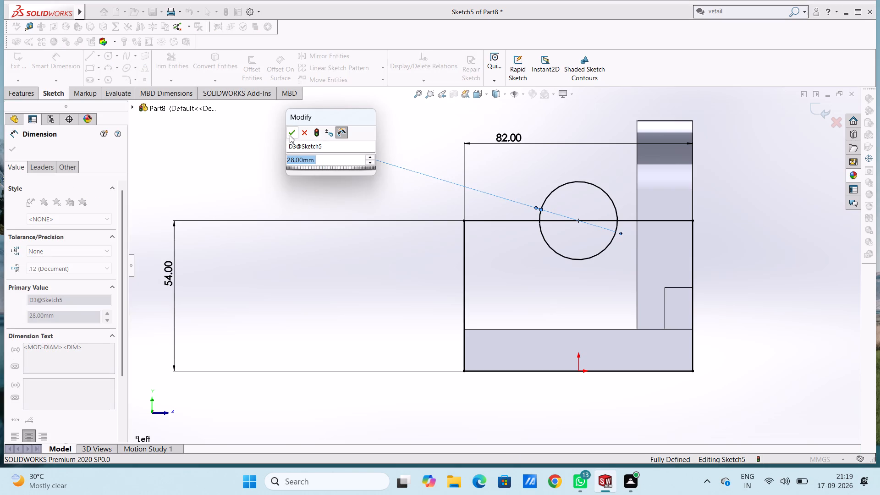
{"action": "left_click", "coordinate": [290, 135]}
{"action": "left_click", "coordinate": [263, 154]}
{"action": "key", "text": "Escape"}
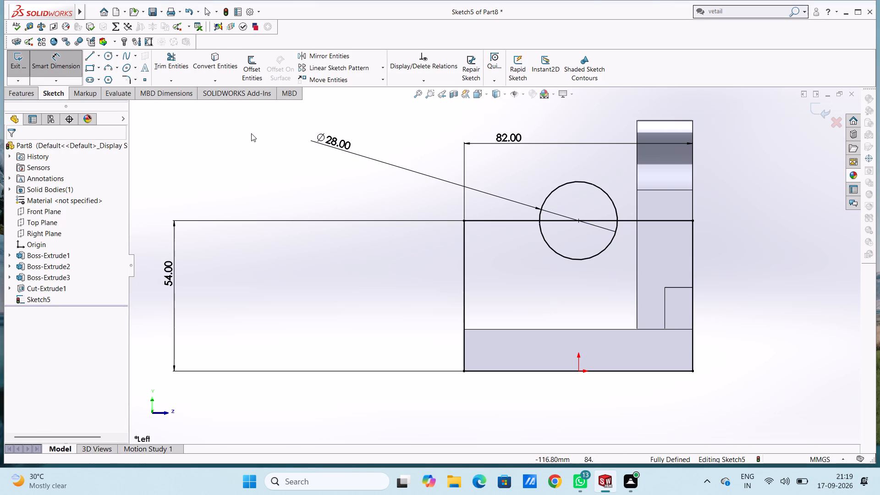
{"action": "key", "text": "Escape"}
Trim the circle's upper half and the top edge segment inside it, leaving a semicircular notch in the profile.
{"action": "left_click", "coordinate": [175, 64]}
{"action": "left_click", "coordinate": [597, 187]}
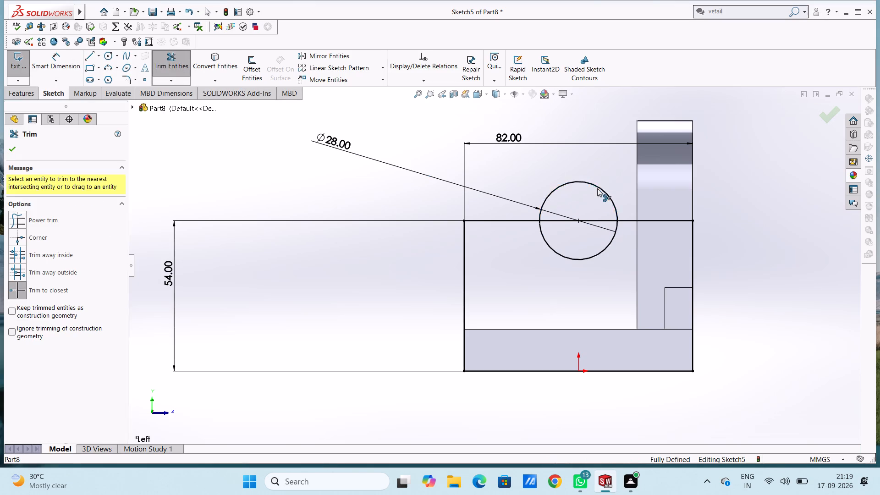
{"action": "left_click", "coordinate": [599, 220]}
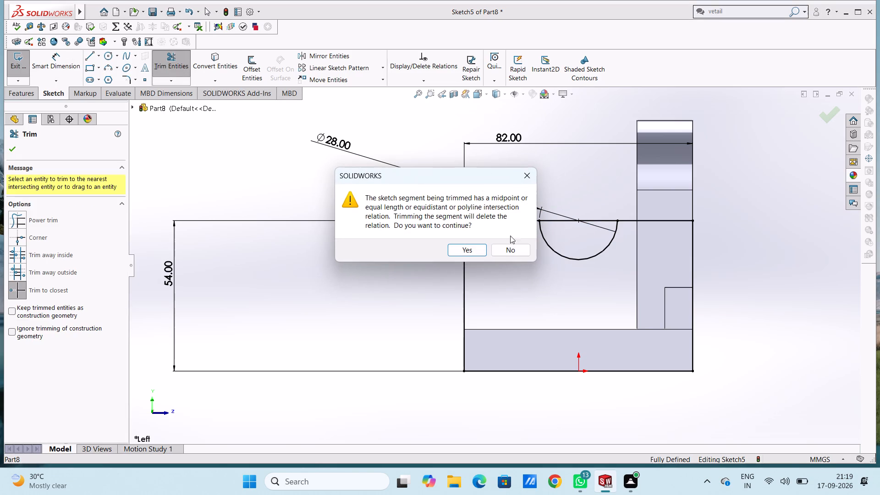
{"action": "left_click", "coordinate": [470, 255]}
{"action": "key", "text": "Escape"}
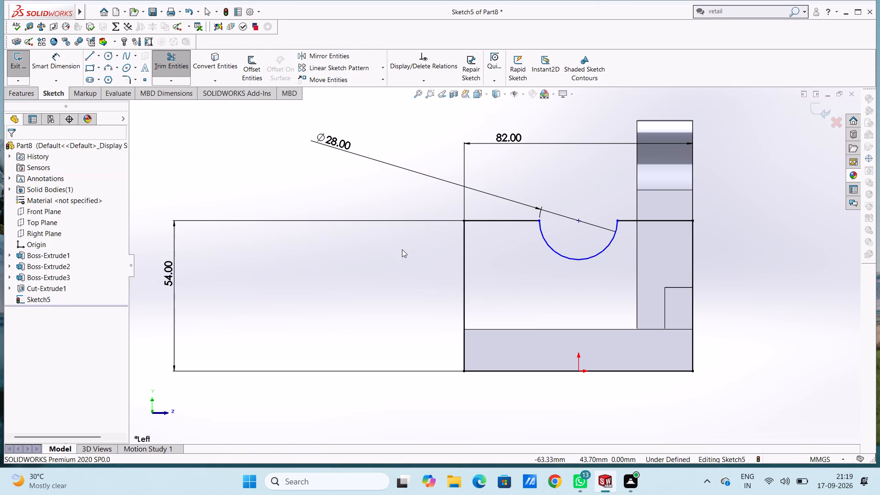
{"action": "key", "text": "Escape"}
Boss-extrude the notched profile with a blind depth of 18 mm, reversed so it runs inward over the base plate.
{"action": "middle_click_drag", "start_coordinate": [792, 206], "coordinate": [779, 218]}
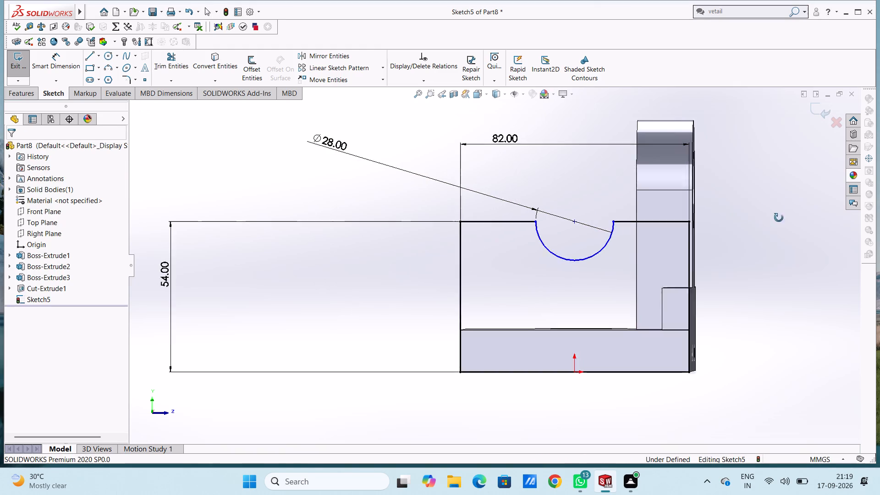
{"action": "middle_click_drag", "start_coordinate": [779, 218], "coordinate": [728, 246]}
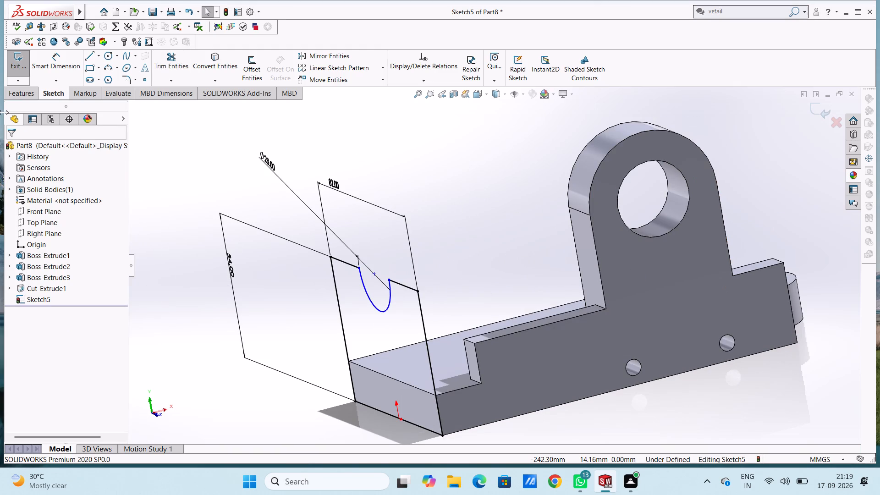
{"action": "left_click", "coordinate": [15, 92]}
{"action": "left_click", "coordinate": [18, 71]}
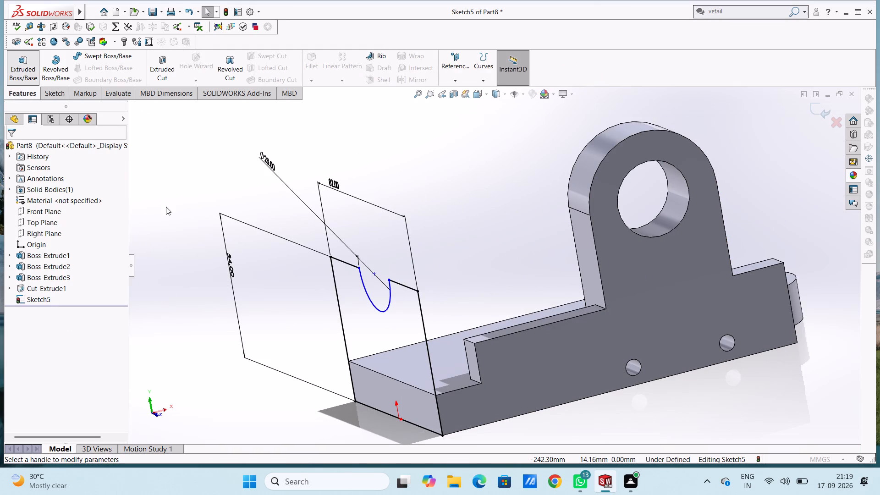
{"action": "left_click", "coordinate": [14, 209]}
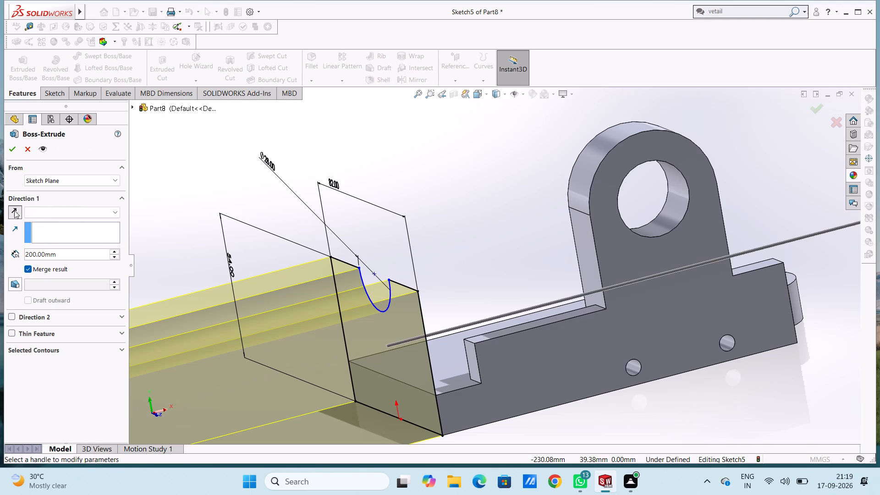
{"action": "left_click", "coordinate": [76, 254]}
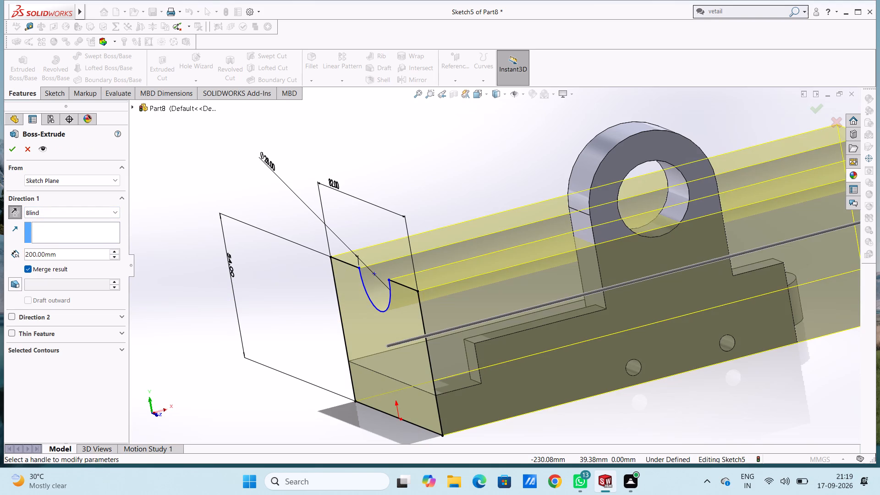
{"action": "left_click", "coordinate": [76, 254]}
{"action": "type", "text": "18"}
{"action": "key", "text": "Return"}
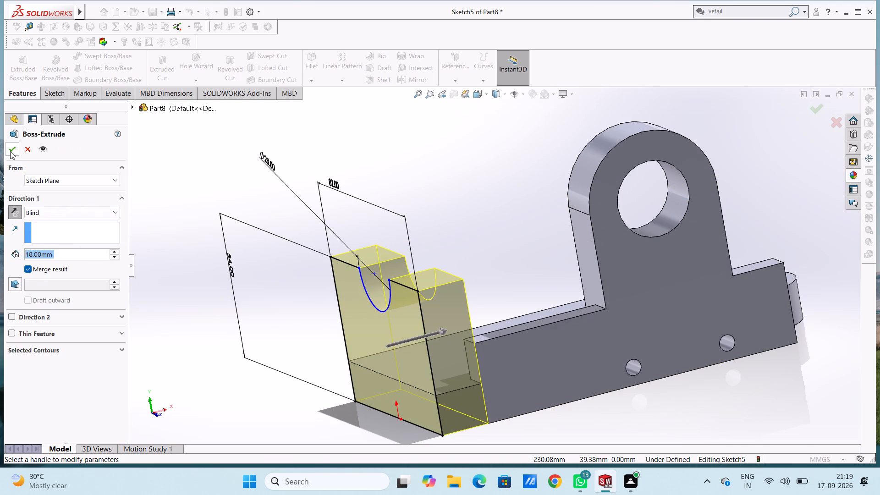
{"action": "left_click", "coordinate": [10, 151]}
{"action": "left_click", "coordinate": [209, 211]}
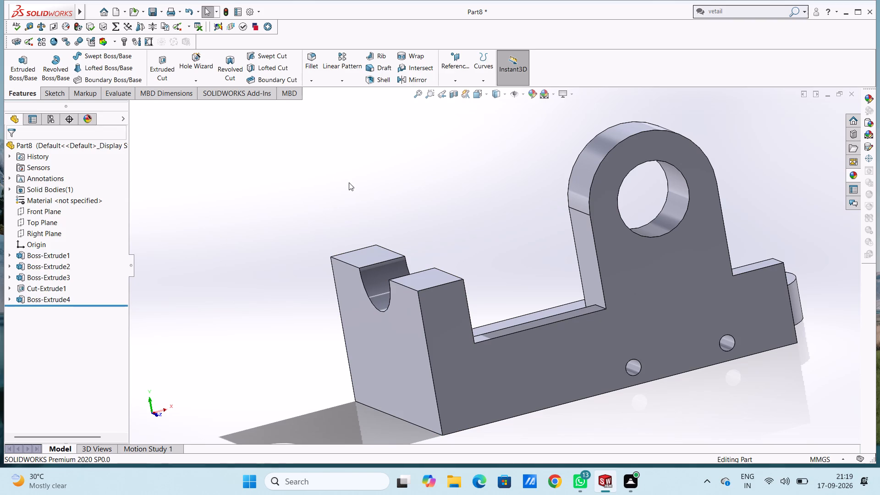
Open a new sketch on the notched end wall's outer face, viewed from the left.
{"action": "middle_click_drag", "start_coordinate": [424, 197], "coordinate": [374, 287]}
{"action": "scroll", "coordinate": [374, 287], "scroll_direction": "up", "scroll_amount": 1}
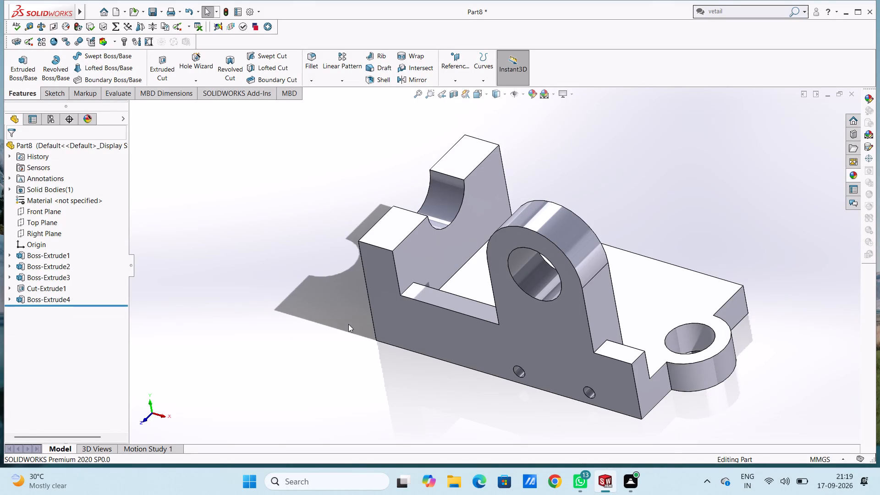
{"action": "key", "text": "ctrl+3"}
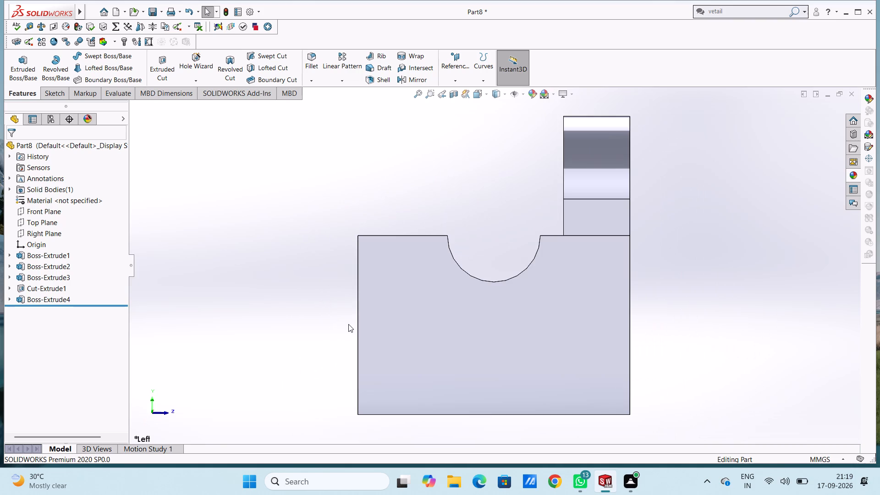
{"action": "left_click", "coordinate": [433, 372]}
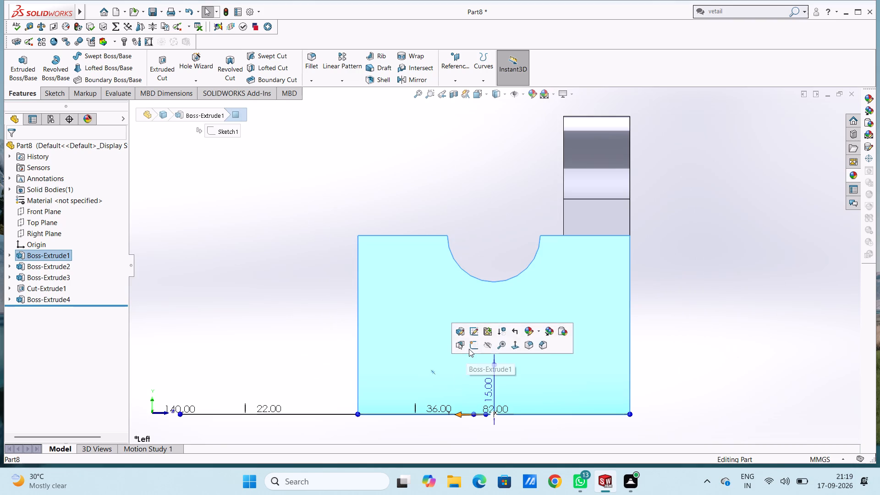
{"action": "left_click", "coordinate": [469, 348]}
{"action": "left_click", "coordinate": [269, 379]}
Sketch two circles of radius 3 mm near the face's side edges, both about 15 mm above its bottom edge and about 68 mm apart.
{"action": "scroll", "coordinate": [368, 420], "scroll_direction": "up", "scroll_amount": 1}
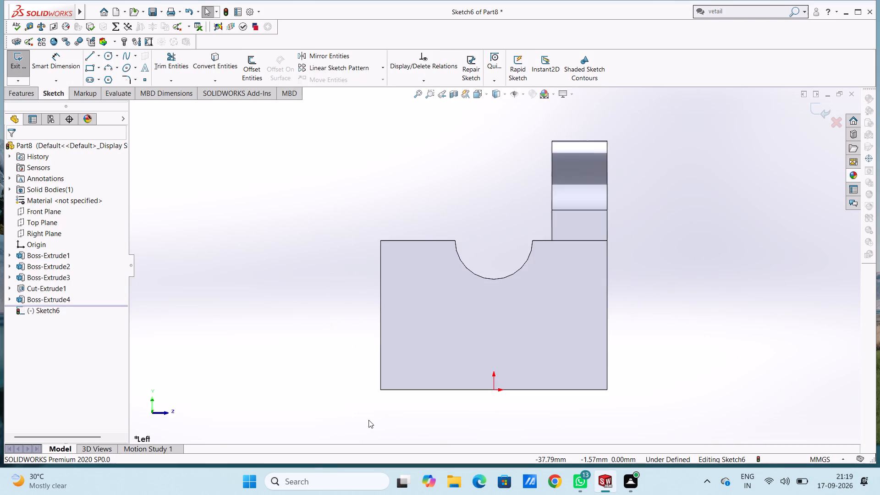
{"action": "scroll", "coordinate": [368, 420], "scroll_direction": "up", "scroll_amount": 1}
{"action": "left_click", "coordinate": [108, 57]}
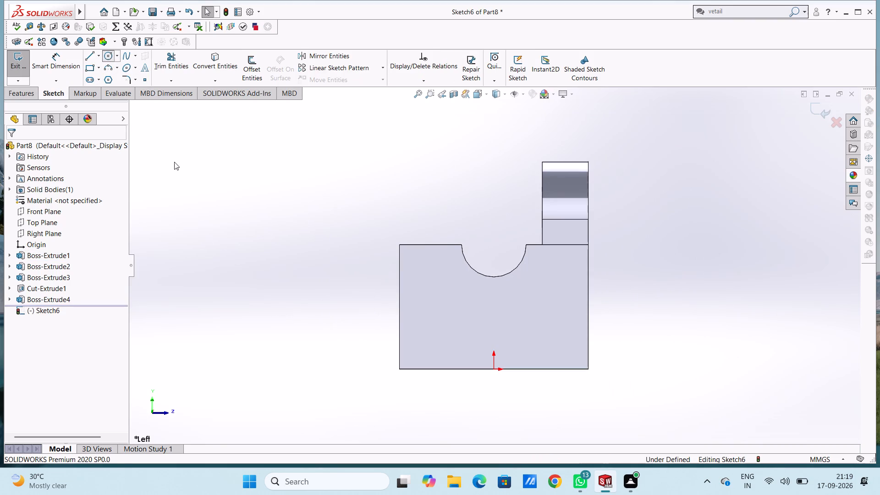
{"action": "left_click", "coordinate": [413, 335]}
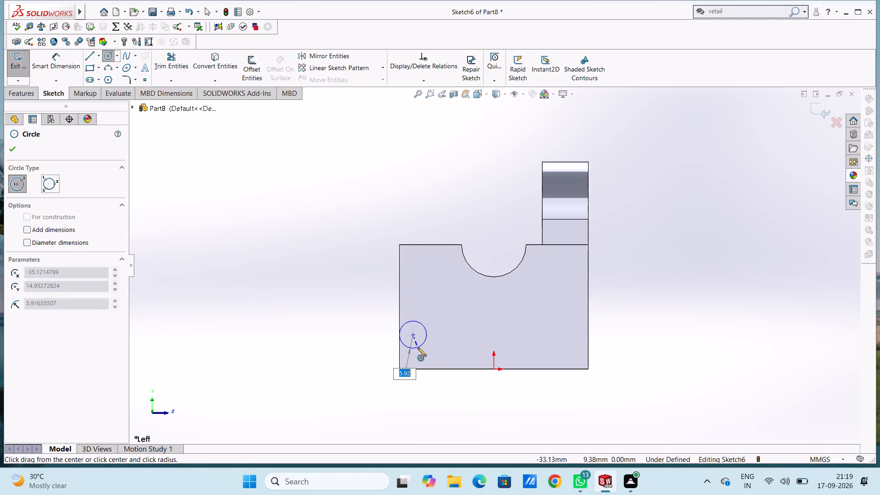
{"action": "key", "text": "3"}
{"action": "key", "text": "Return"}
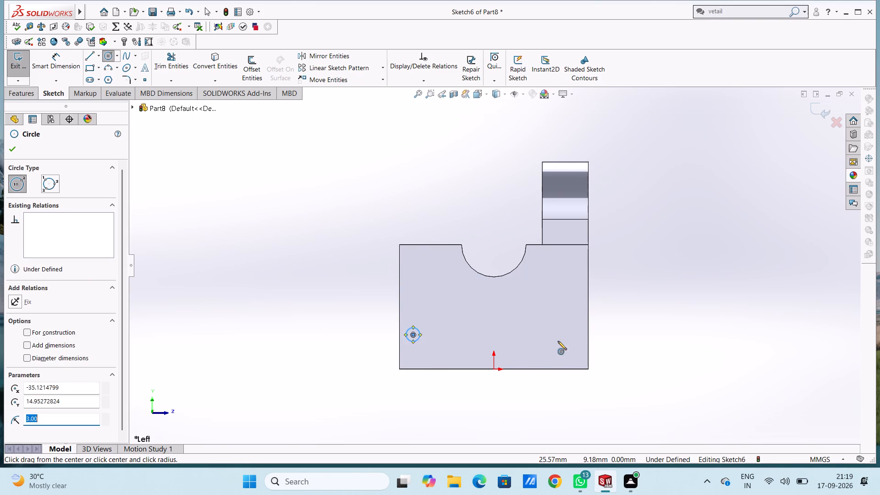
{"action": "left_click", "coordinate": [569, 333]}
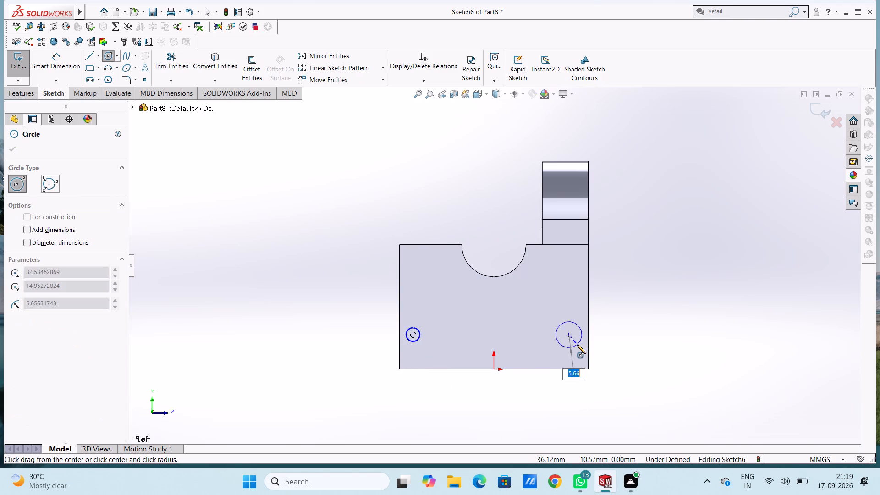
{"action": "key", "text": "3"}
{"action": "key", "text": "Return"}
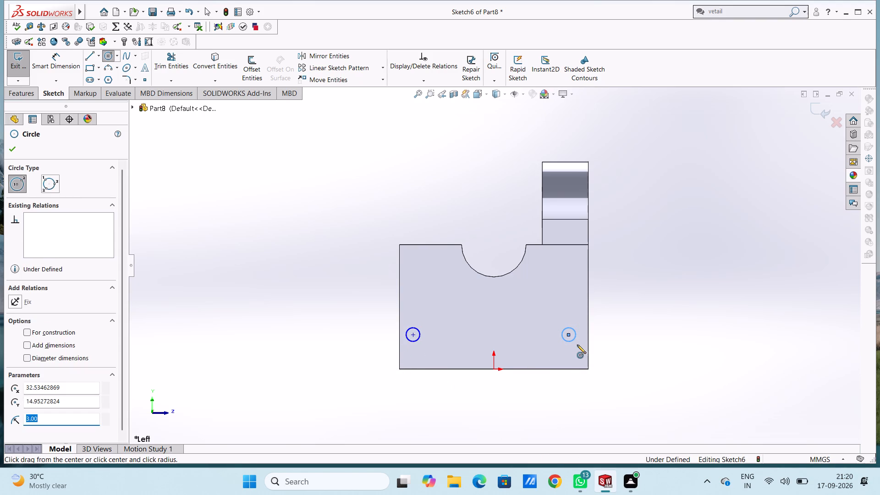
{"action": "key", "text": "Escape"}
{"action": "key", "text": "Escape"}
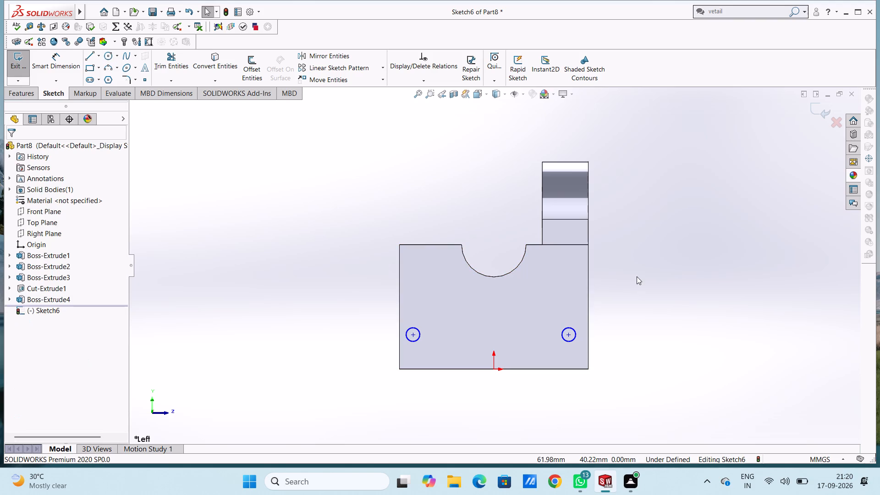
Dimension both circles on the notched end wall's outer face with a 6 mm diameter.
{"action": "left_click", "coordinate": [49, 60]}
{"action": "left_click", "coordinate": [410, 343]}
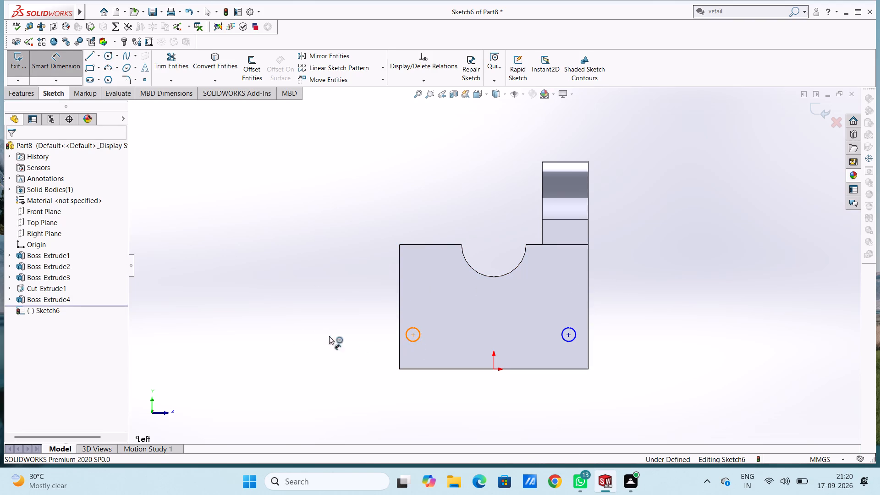
{"action": "left_click", "coordinate": [208, 297]}
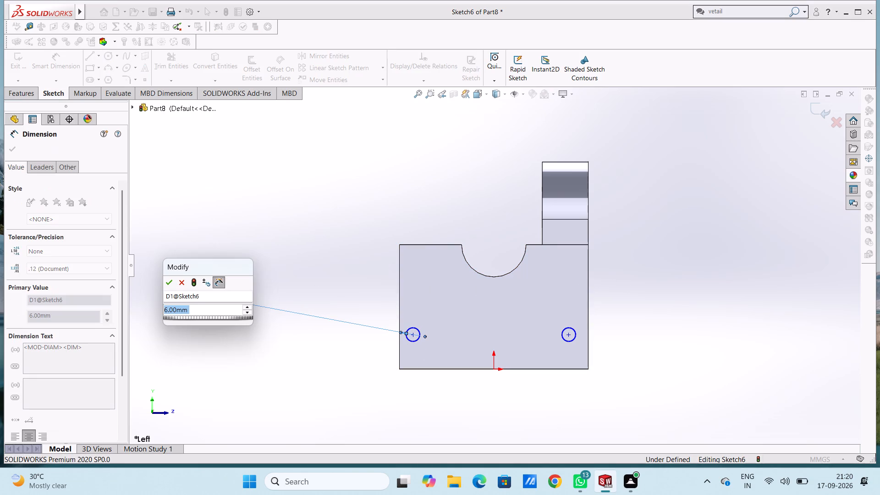
{"action": "left_click", "coordinate": [170, 289]}
{"action": "left_click", "coordinate": [168, 284]}
{"action": "left_click", "coordinate": [276, 241]}
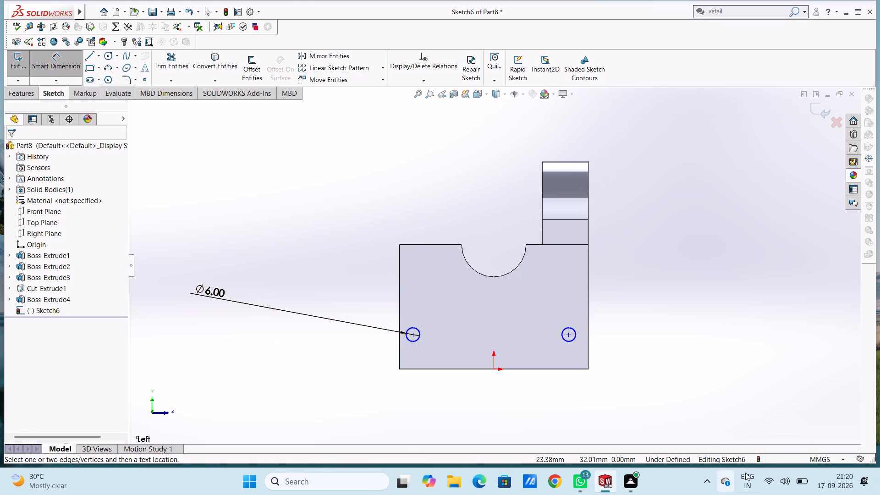
{"action": "left_click", "coordinate": [567, 326]}
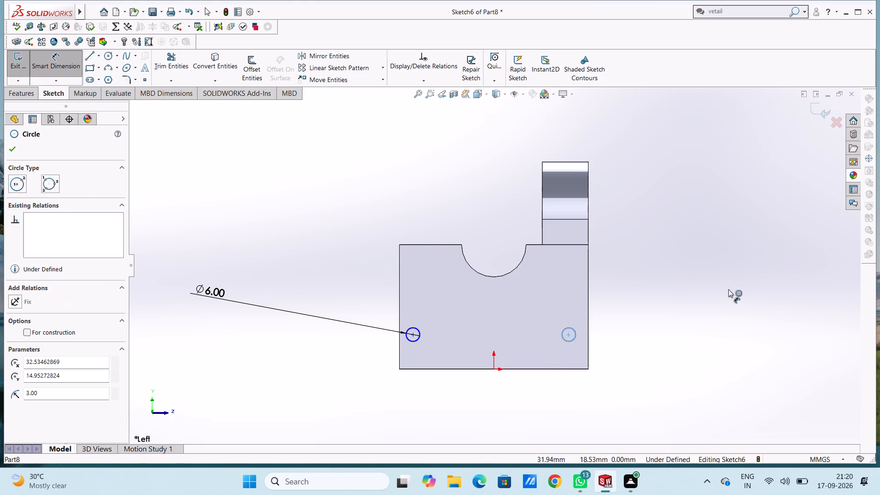
{"action": "left_click", "coordinate": [729, 288]}
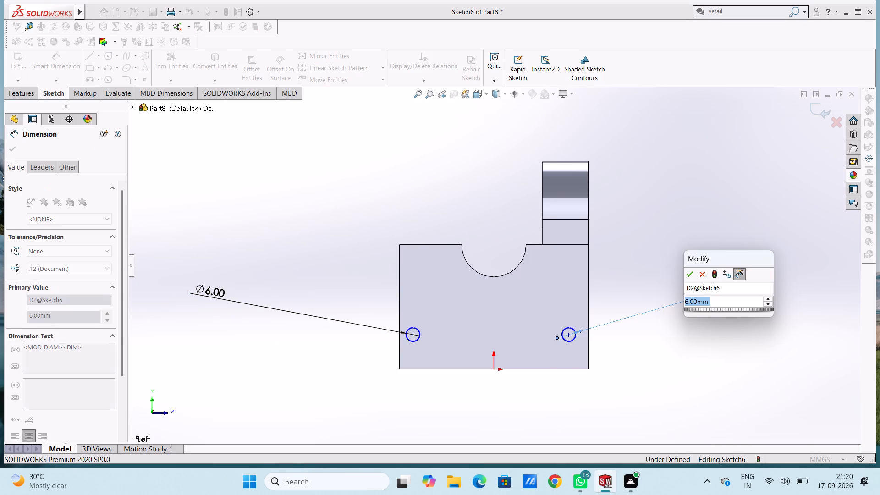
{"action": "left_click", "coordinate": [688, 273]}
{"action": "left_click", "coordinate": [665, 269]}
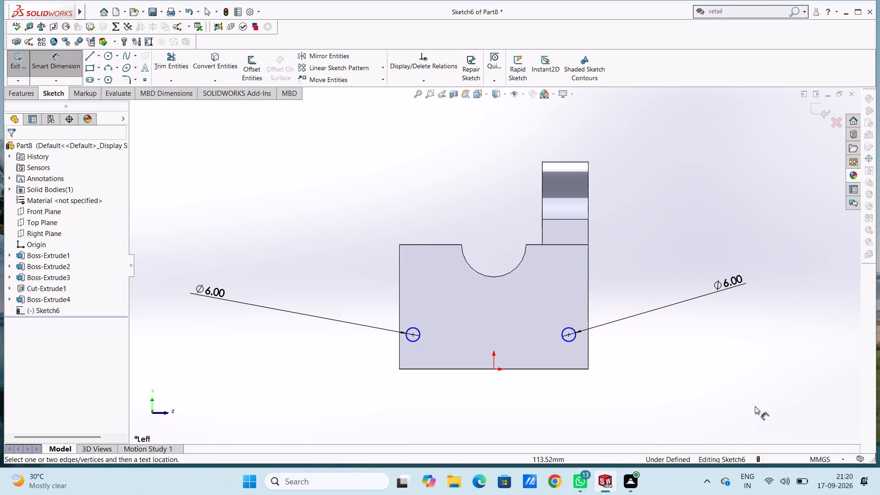
Dimension both circle centres 18 mm above the end wall face's bottom edge.
{"action": "left_click", "coordinate": [567, 335]}
{"action": "left_click", "coordinate": [563, 369]}
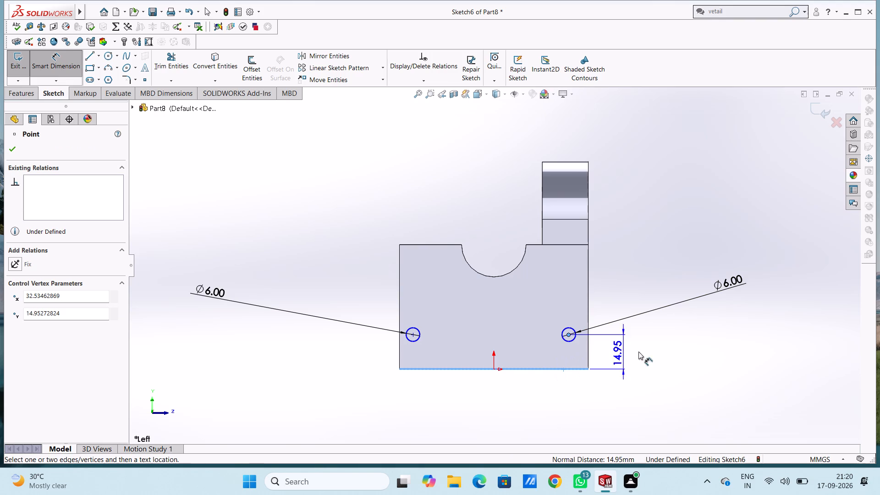
{"action": "left_click", "coordinate": [736, 346]}
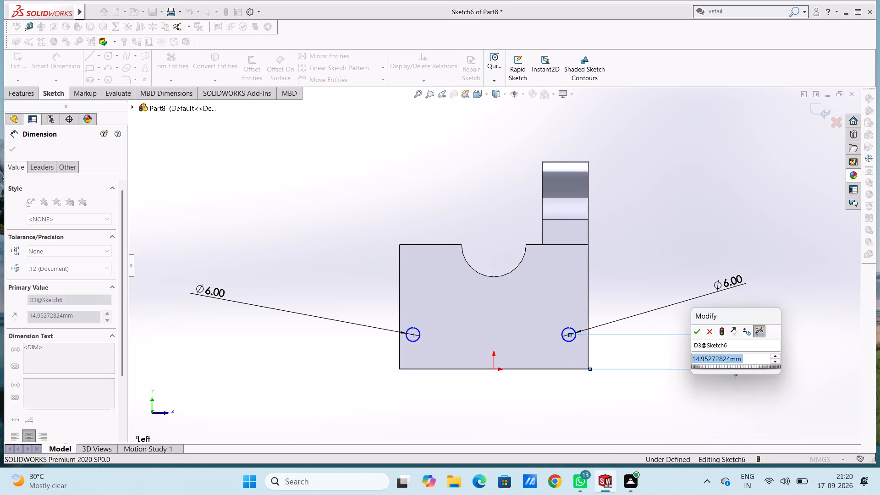
{"action": "type", "text": "18"}
{"action": "key", "text": "Return"}
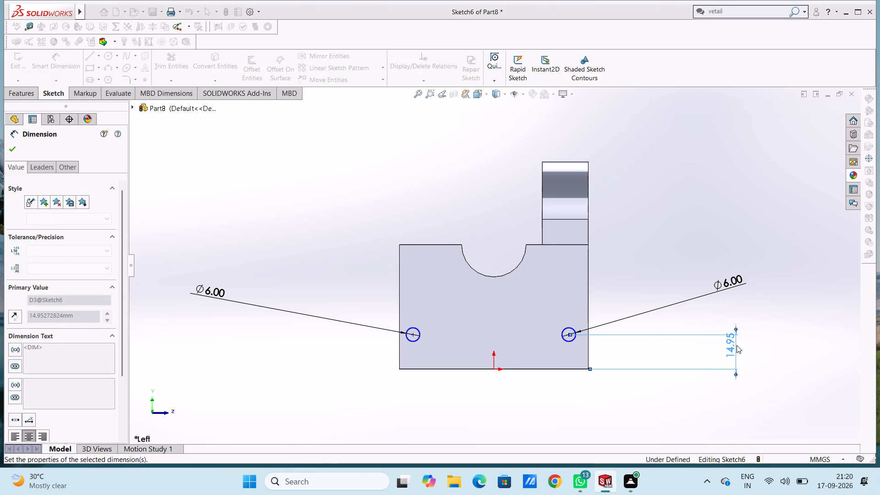
{"action": "left_click", "coordinate": [691, 352]}
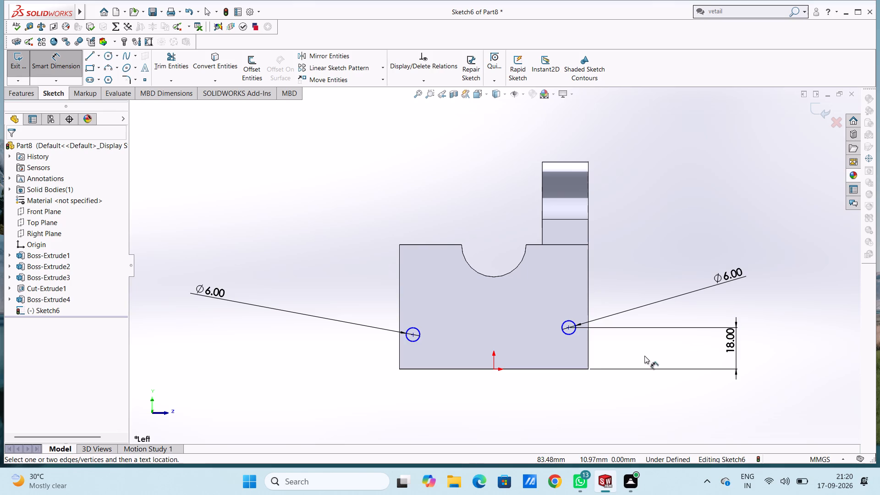
{"action": "left_click", "coordinate": [414, 335]}
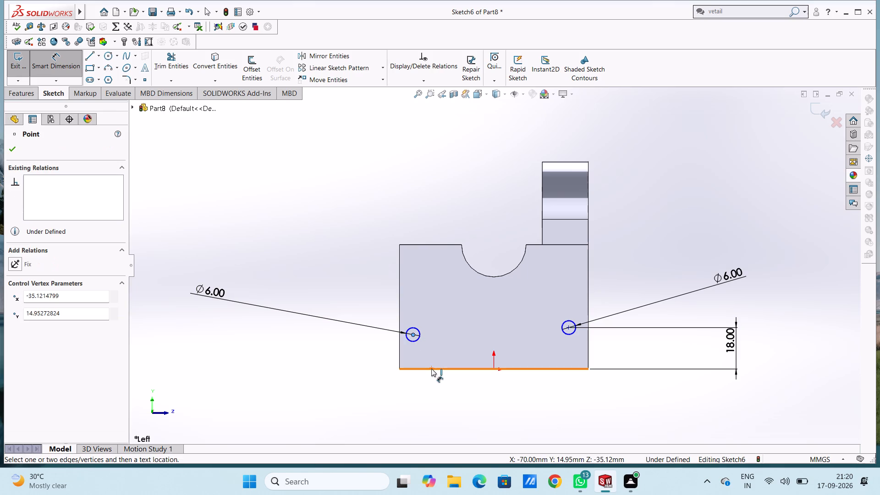
{"action": "left_click", "coordinate": [431, 368]}
{"action": "left_click", "coordinate": [239, 348]}
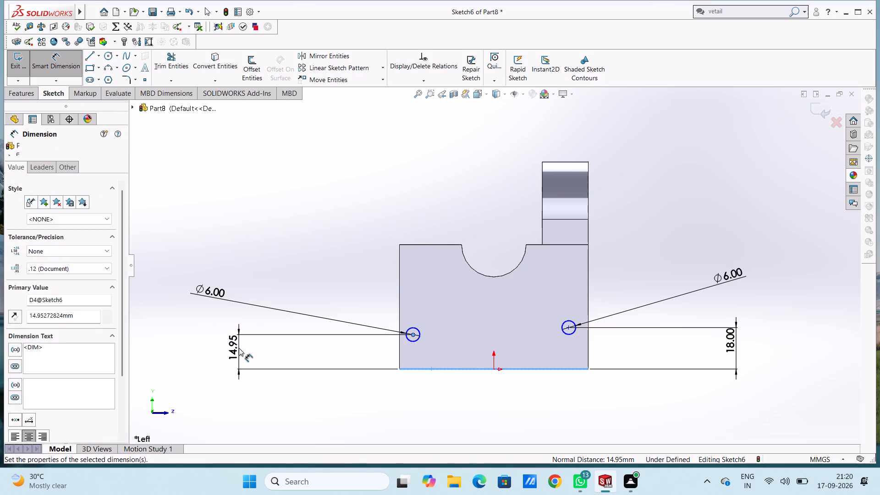
{"action": "type", "text": "18"}
{"action": "key", "text": "Return"}
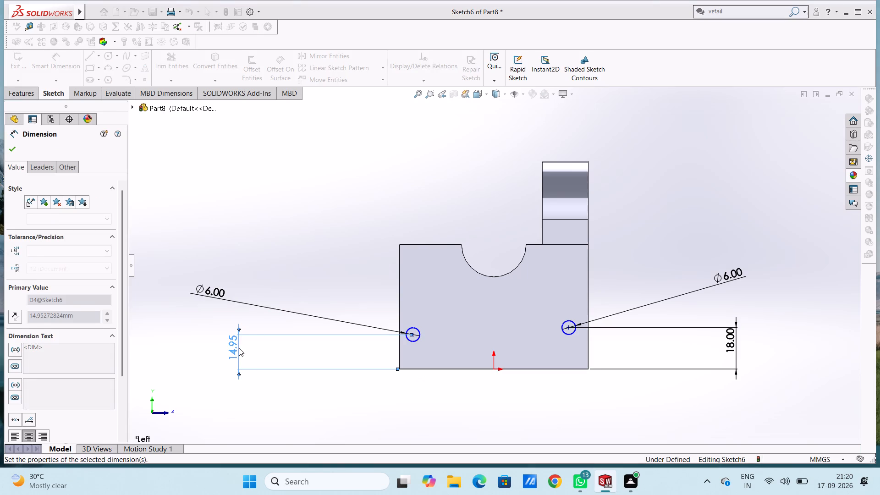
{"action": "left_click", "coordinate": [345, 227]}
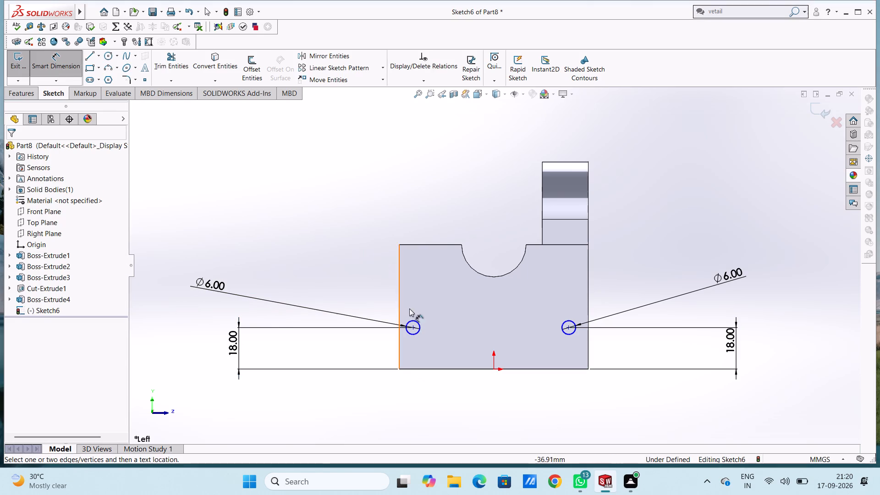
Dimension each circle's centre 6 mm from its nearest vertical side edge of the end wall face.
{"action": "left_click", "coordinate": [399, 310]}
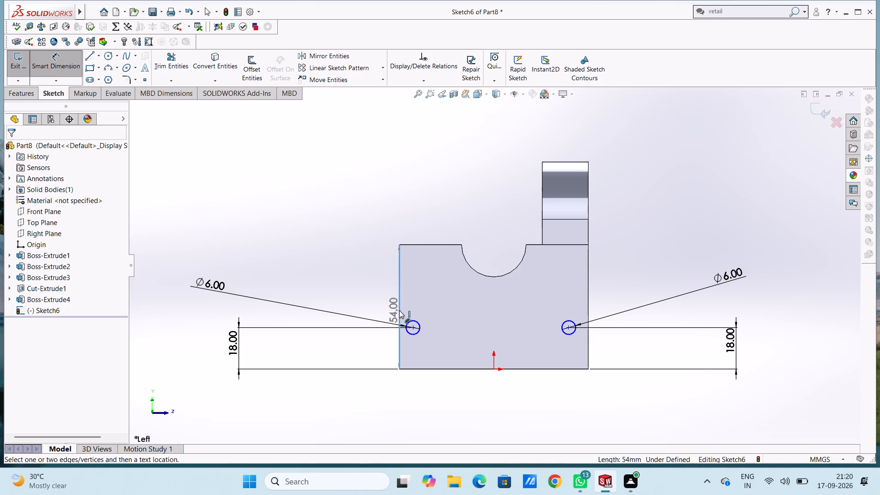
{"action": "left_click", "coordinate": [412, 326]}
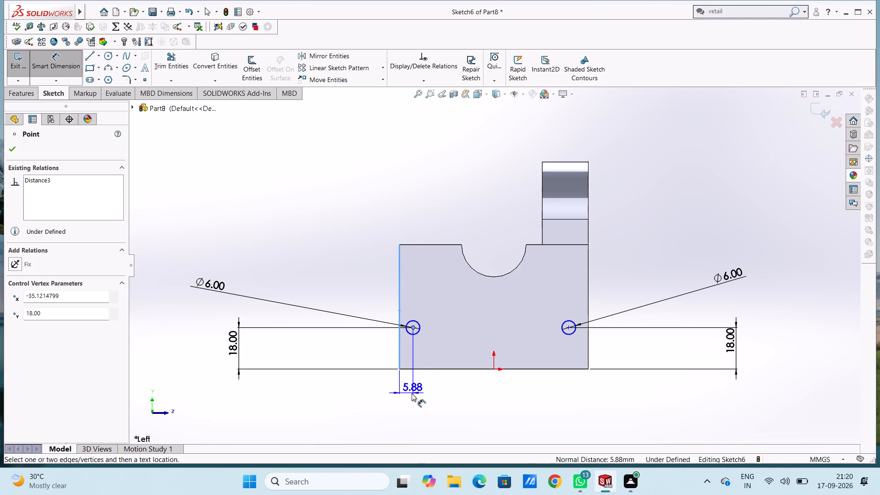
{"action": "left_click", "coordinate": [408, 406]}
{"action": "key", "text": "6"}
{"action": "key", "text": "Return"}
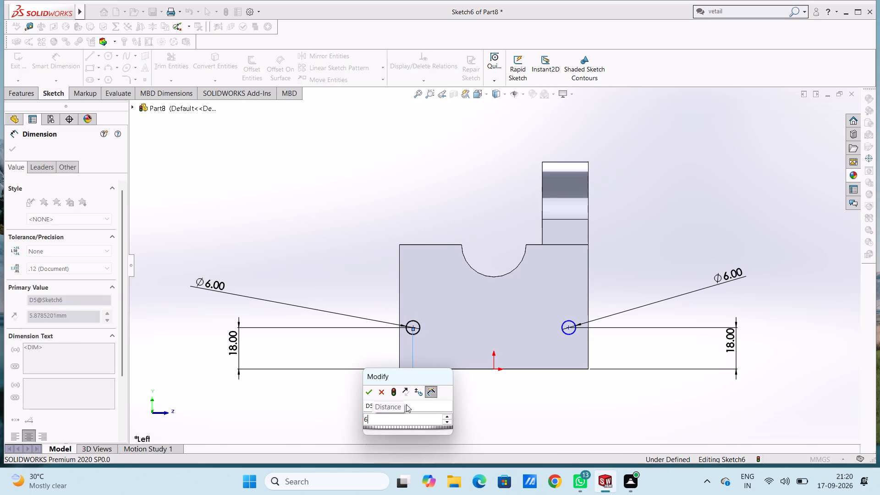
{"action": "left_click", "coordinate": [510, 404]}
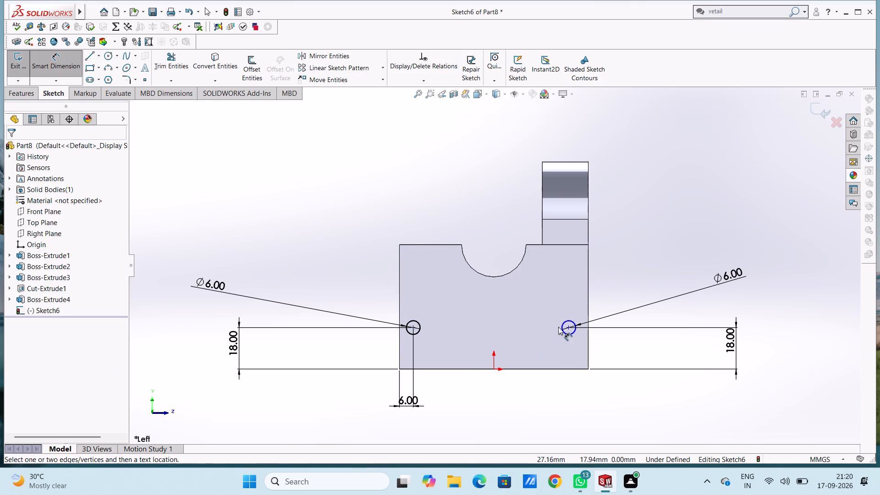
{"action": "left_click", "coordinate": [570, 329]}
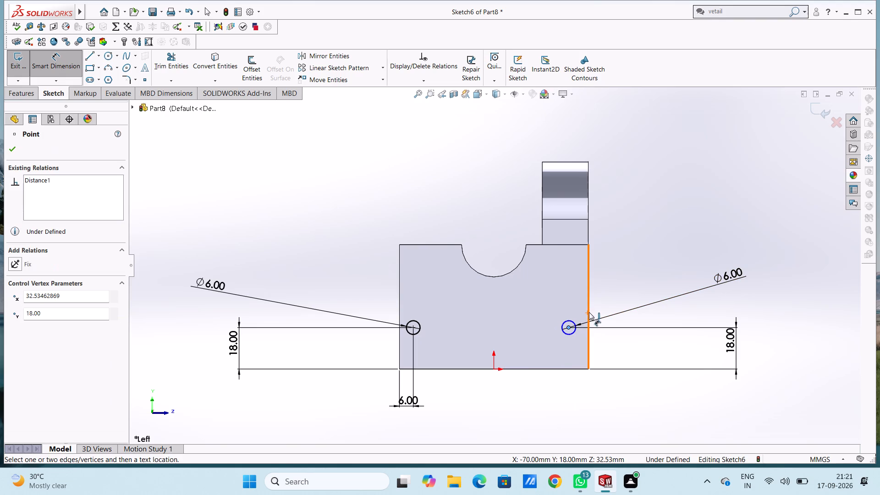
{"action": "left_click", "coordinate": [589, 312]}
{"action": "left_click", "coordinate": [573, 412]}
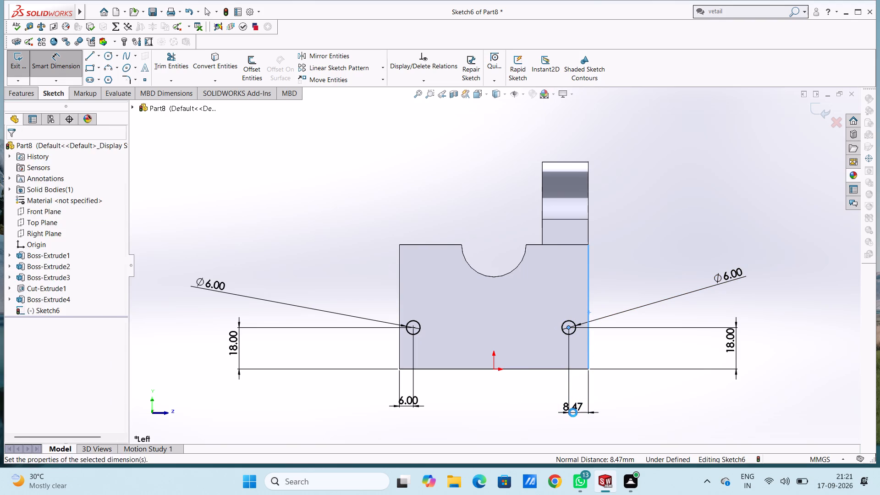
{"action": "key", "text": "6"}
{"action": "key", "text": "Return"}
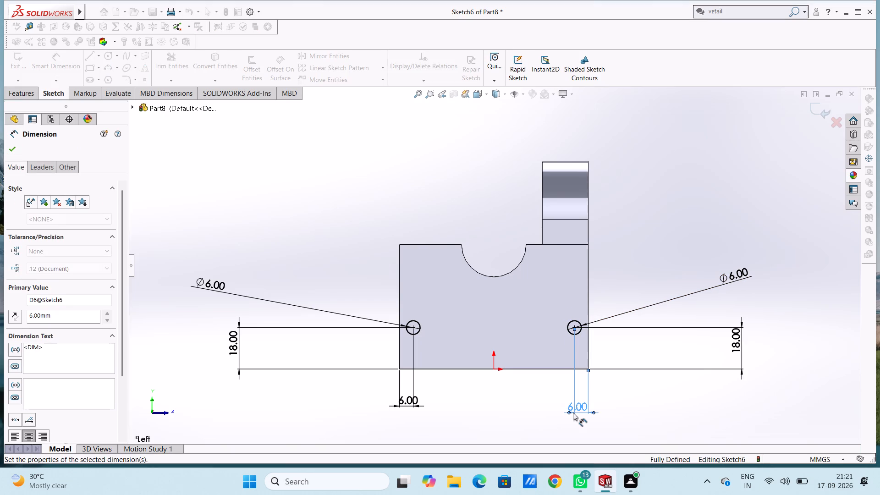
{"action": "left_click", "coordinate": [662, 385]}
Cut-extrude the two 6 mm circles into the notched end wall with a blind depth of 20 mm.
{"action": "middle_click_drag", "start_coordinate": [766, 245], "coordinate": [730, 275]}
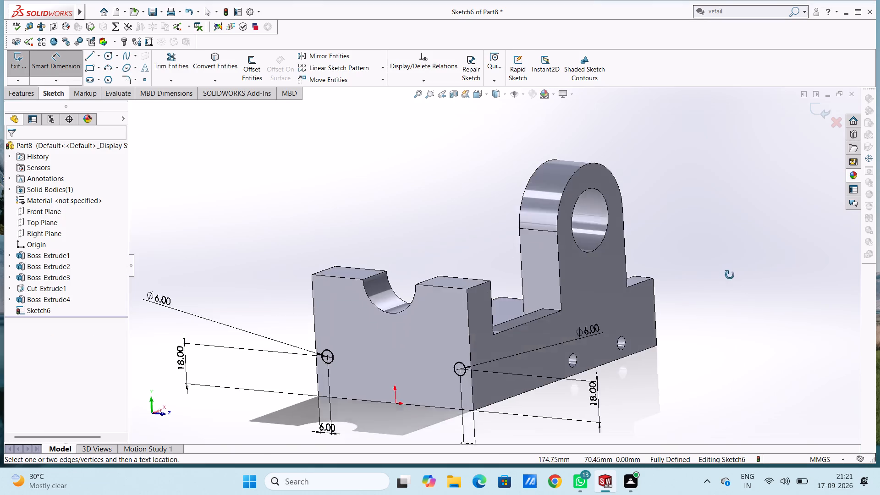
{"action": "middle_click_drag", "start_coordinate": [730, 275], "coordinate": [707, 291]}
{"action": "scroll", "coordinate": [707, 291], "scroll_direction": "up", "scroll_amount": 1}
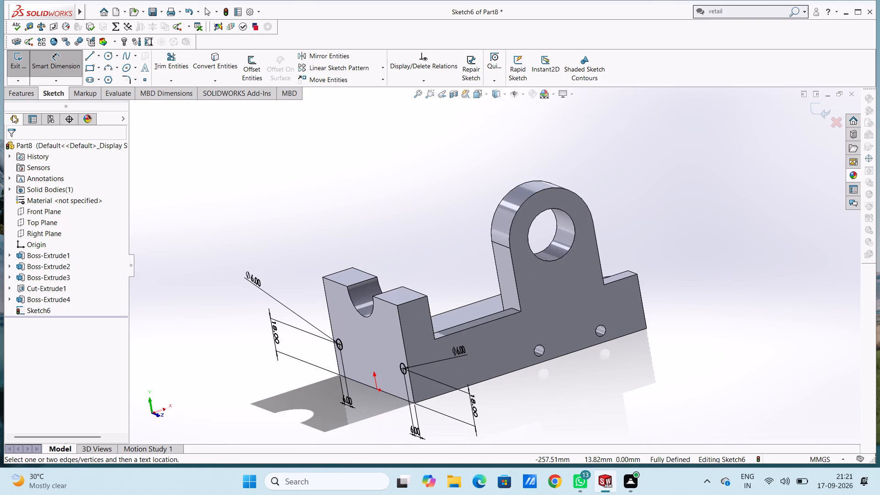
{"action": "left_click", "coordinate": [23, 92]}
{"action": "left_click", "coordinate": [171, 65]}
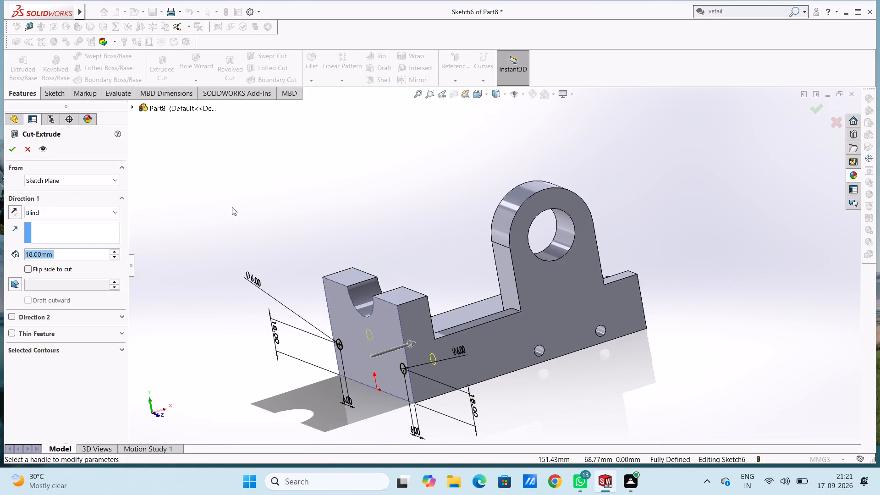
{"action": "middle_click_drag", "start_coordinate": [367, 201], "coordinate": [344, 212]}
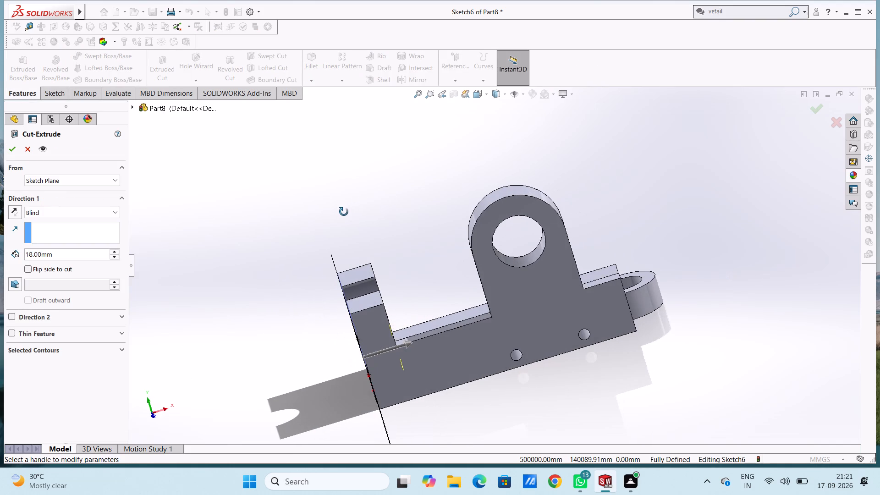
{"action": "middle_click_drag", "start_coordinate": [344, 212], "coordinate": [344, 213]}
{"action": "double_click", "coordinate": [69, 253]}
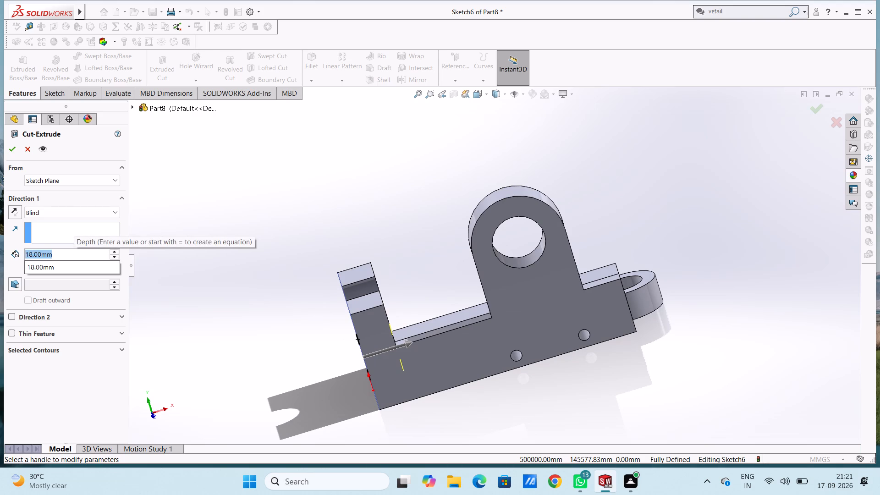
{"action": "type", "text": "20"}
{"action": "key", "text": "Return"}
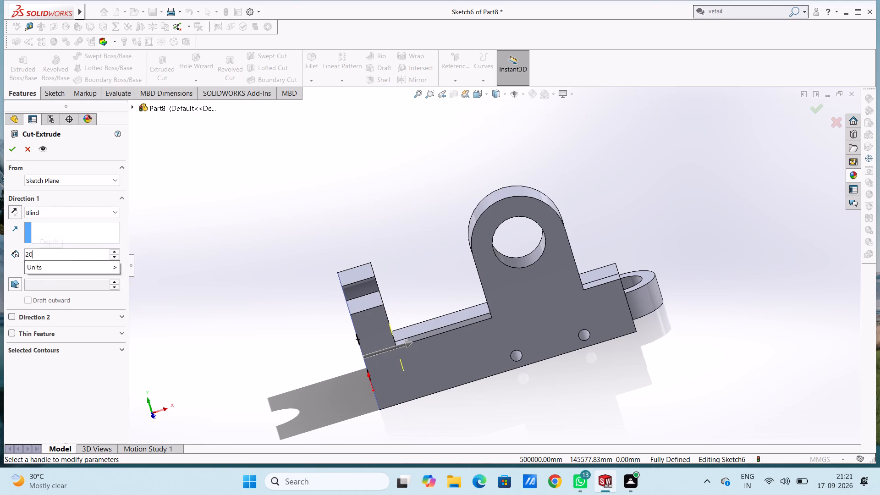
{"action": "left_click", "coordinate": [11, 148]}
{"action": "left_click", "coordinate": [271, 236]}
Open a new sketch on the back side face of the base plate and end wall, in the Back view.
{"action": "middle_click_drag", "start_coordinate": [271, 235], "coordinate": [287, 232]}
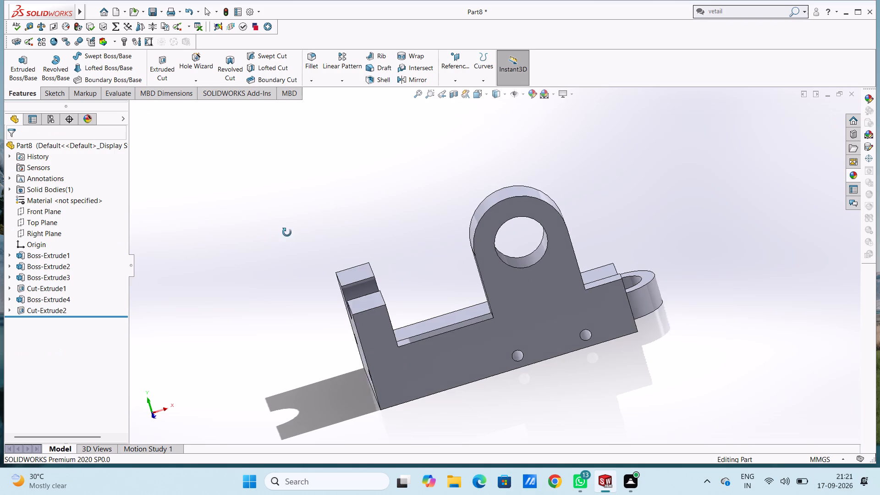
{"action": "middle_click_drag", "start_coordinate": [287, 232], "coordinate": [351, 263]}
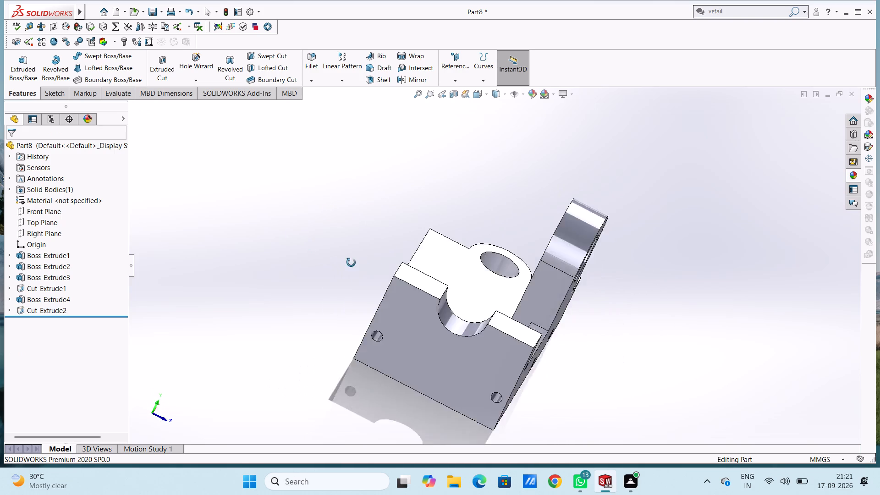
{"action": "middle_click_drag", "start_coordinate": [351, 263], "coordinate": [268, 233]}
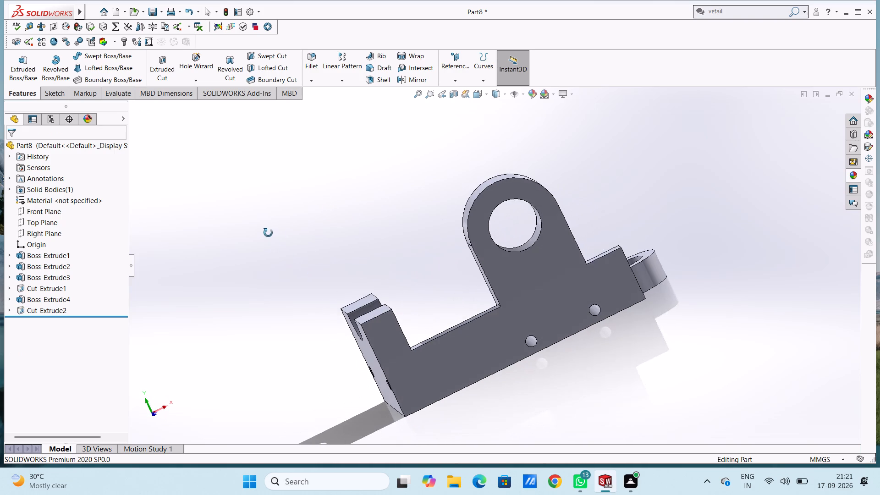
{"action": "middle_click_drag", "start_coordinate": [268, 233], "coordinate": [282, 215]}
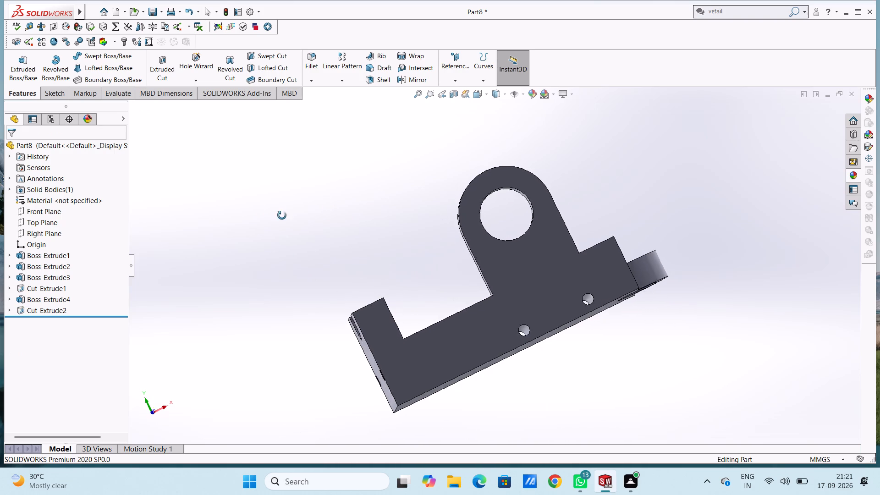
{"action": "middle_click_drag", "start_coordinate": [282, 215], "coordinate": [449, 264]}
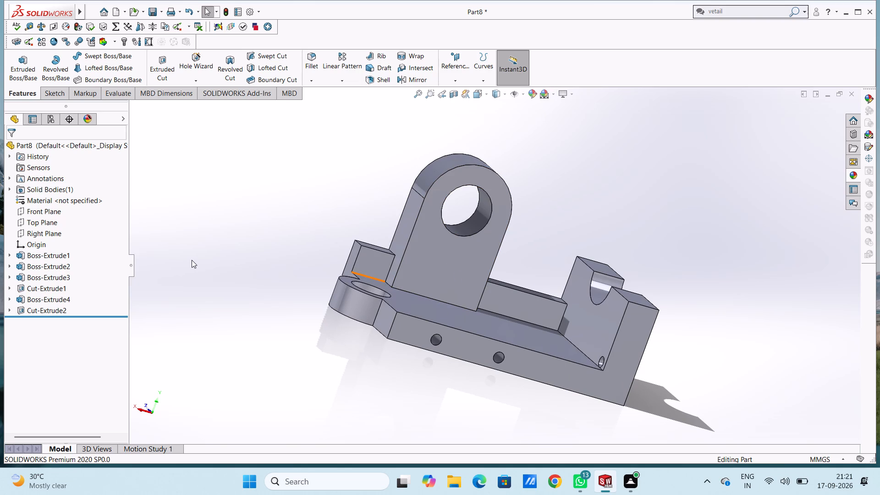
{"action": "key", "text": "ctrl+1"}
{"action": "key", "text": "ctrl+2"}
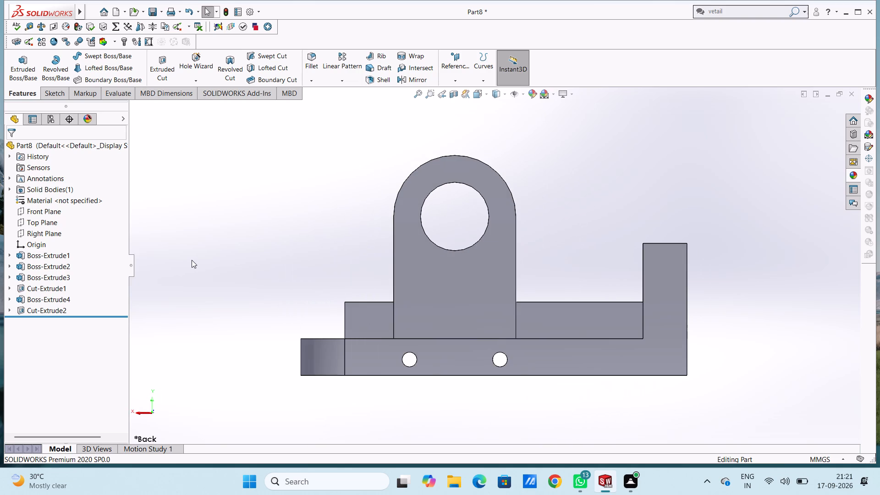
{"action": "left_click", "coordinate": [360, 355]}
{"action": "left_click", "coordinate": [401, 331]}
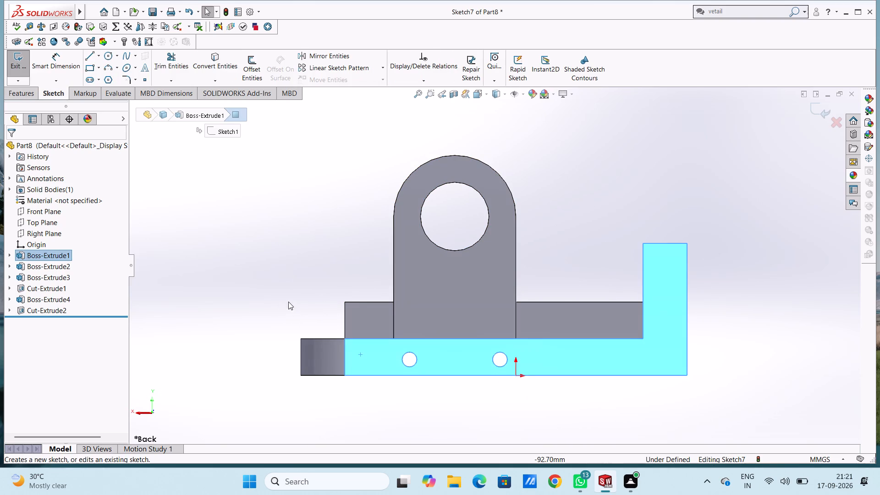
Sketch a corner rectangle from the origin, 50 mm wide and 65 mm high, in line with the existing upright bracket.
{"action": "left_click", "coordinate": [288, 297]}
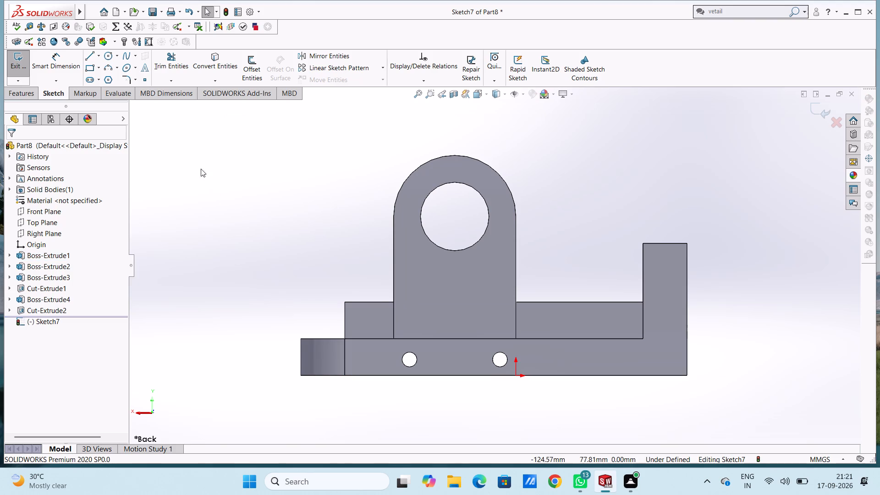
{"action": "left_click", "coordinate": [91, 67]}
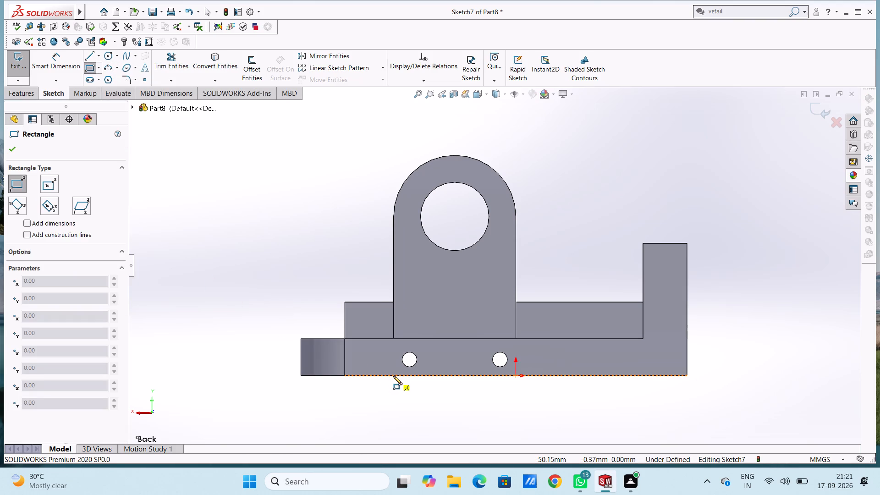
{"action": "left_click", "coordinate": [515, 376]}
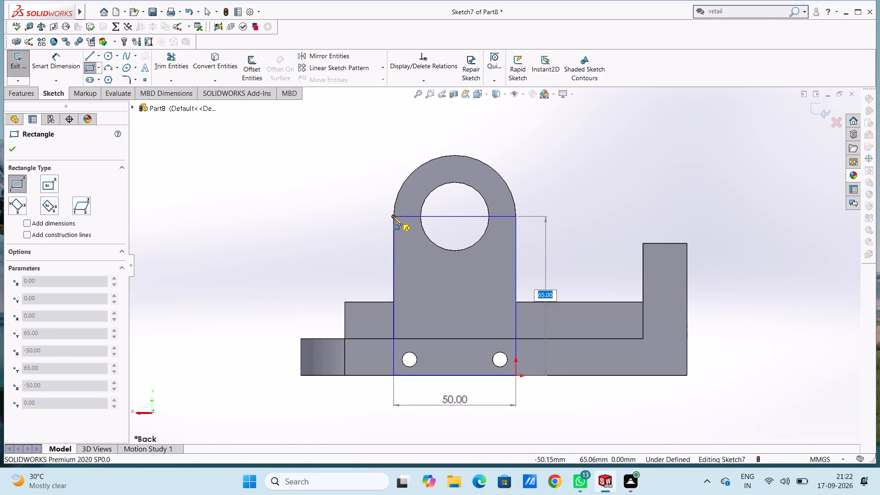
{"action": "type", "text": "65"}
{"action": "key", "text": "Return"}
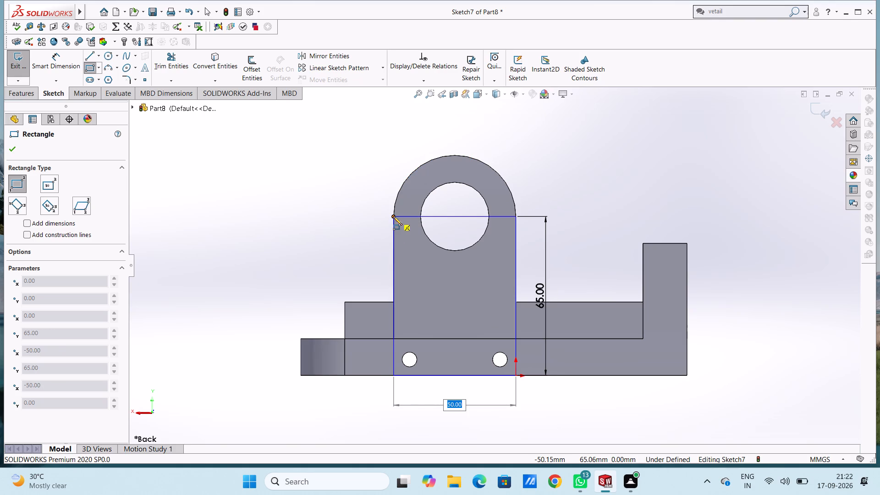
{"action": "key", "text": "Return"}
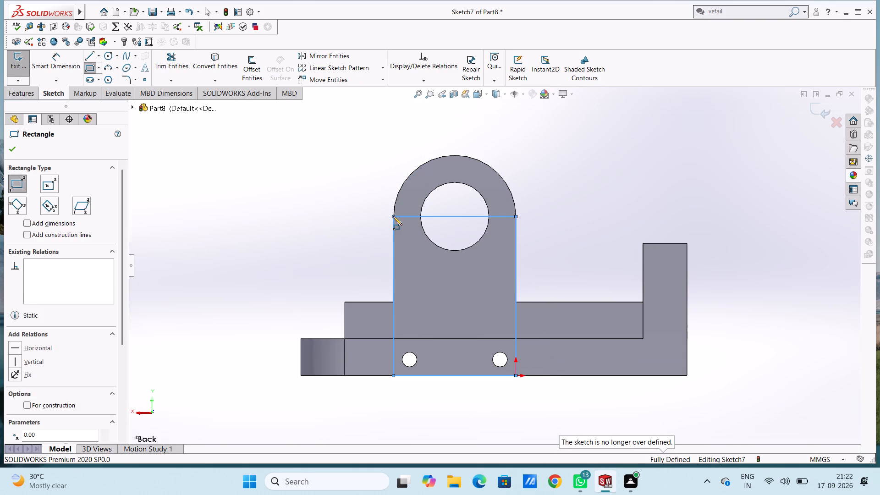
{"action": "key", "text": "Escape"}
{"action": "key", "text": "Escape"}
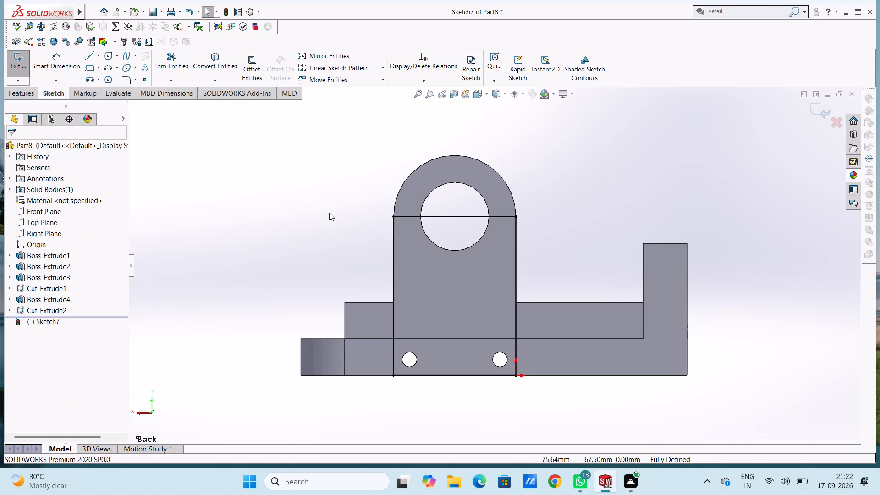
Draw two concentric circles of 14 mm and 25 mm radius centred on the midpoint of the rectangle's top line.
{"action": "left_click", "coordinate": [108, 55]}
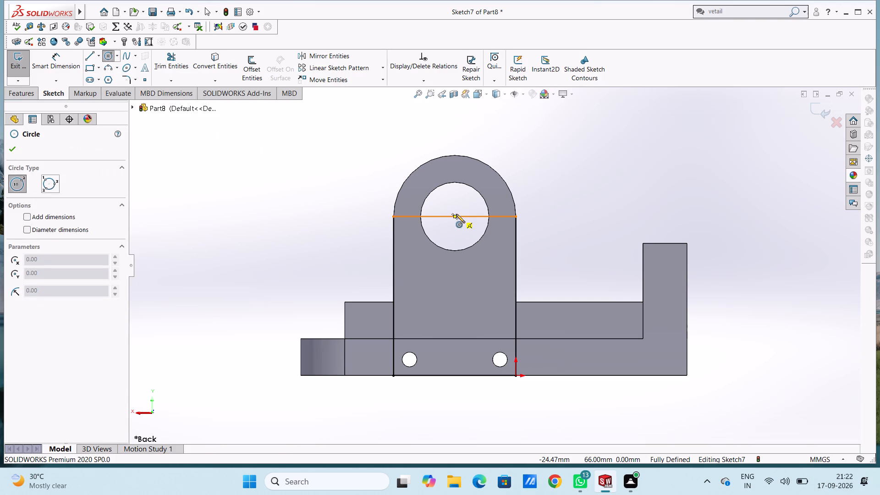
{"action": "left_click", "coordinate": [453, 217]}
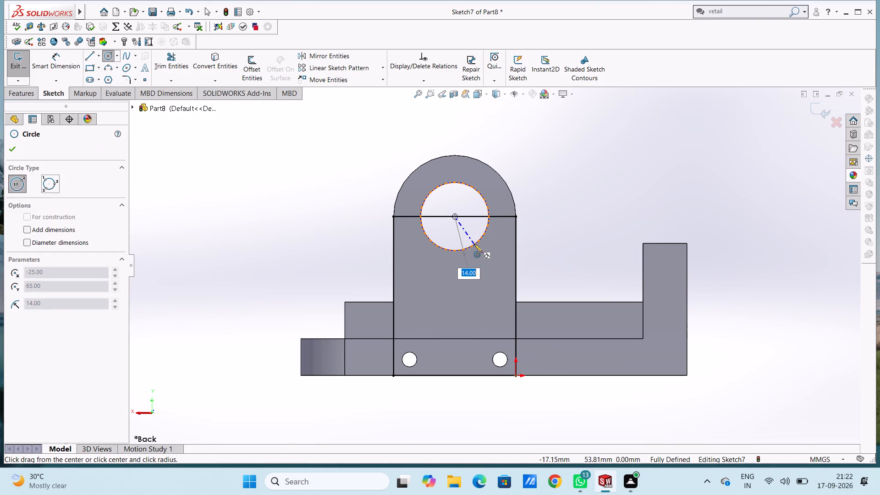
{"action": "left_click", "coordinate": [474, 244]}
{"action": "left_click", "coordinate": [455, 215]}
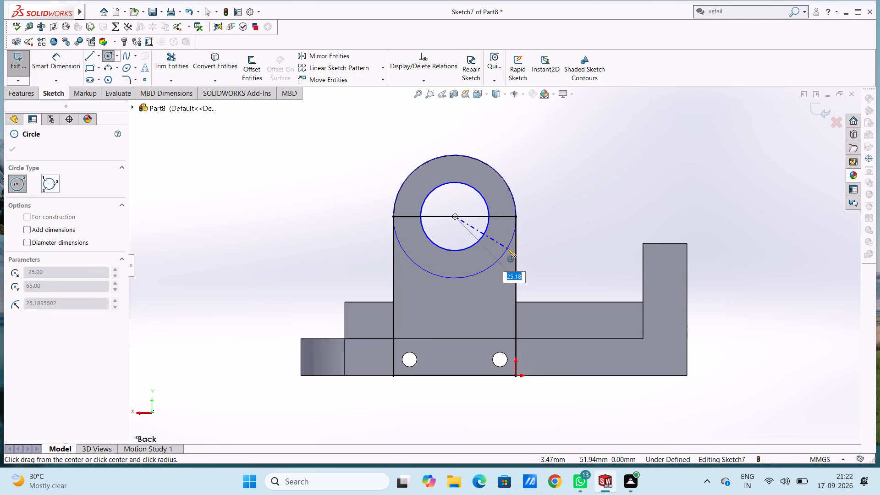
{"action": "type", "text": "25"}
{"action": "key", "text": "Return"}
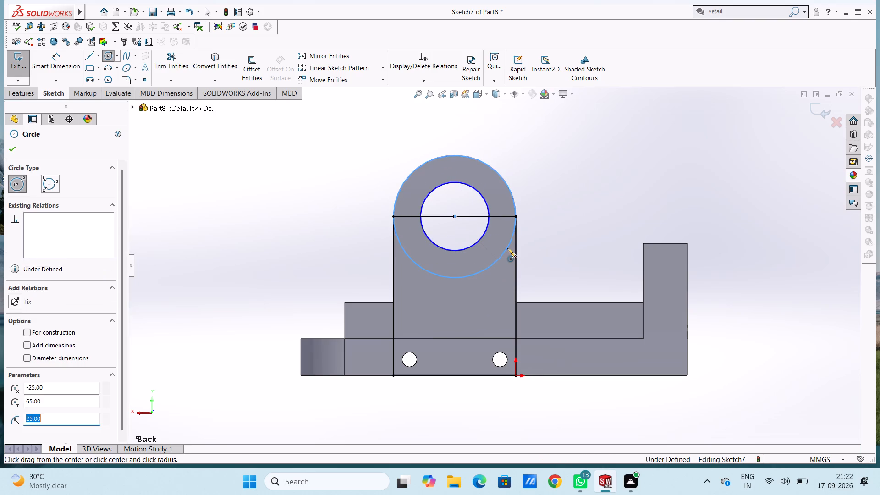
{"action": "key", "text": "Escape"}
{"action": "key", "text": "Escape"}
{"action": "key", "text": "Escape"}
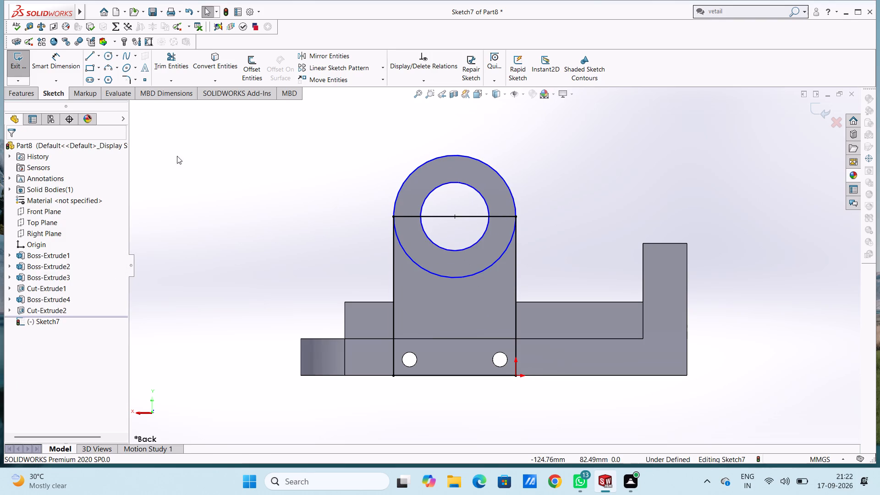
Trim away the lower half of the 25 mm radius circle and the rectangle's entire top line.
{"action": "left_click", "coordinate": [168, 64]}
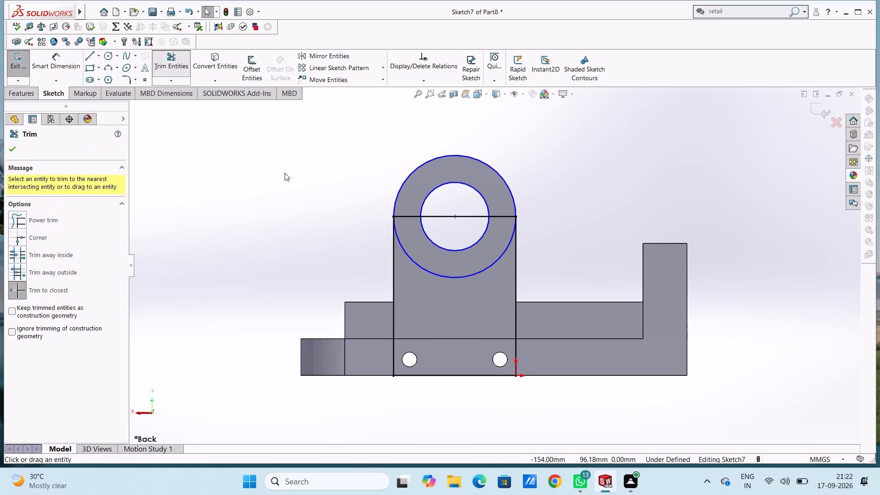
{"action": "left_click", "coordinate": [407, 255]}
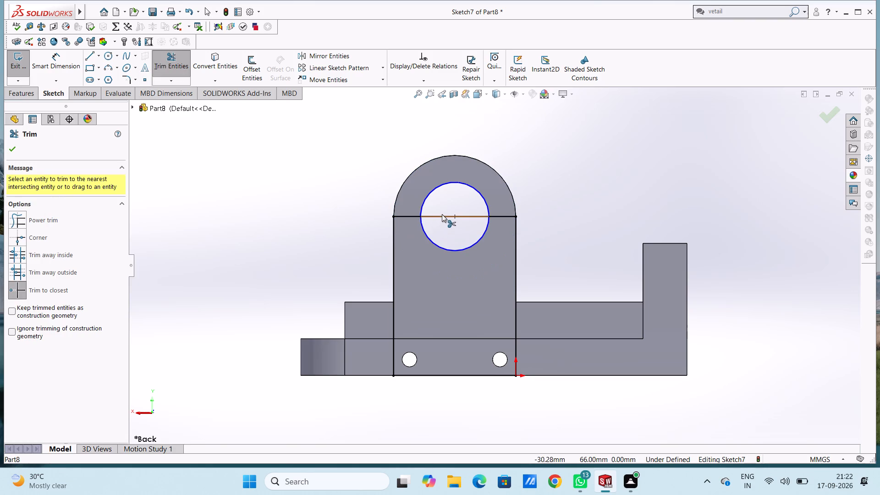
{"action": "left_click", "coordinate": [442, 214]}
{"action": "left_click", "coordinate": [471, 252]}
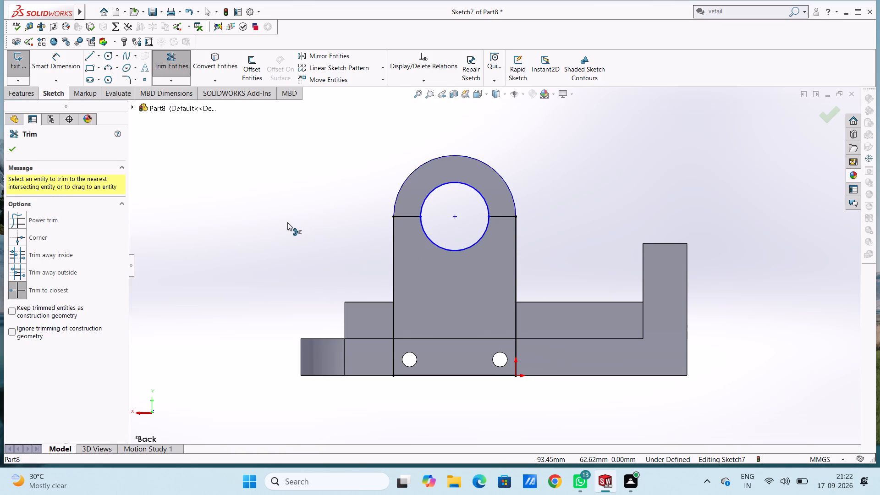
{"action": "left_click", "coordinate": [409, 215]}
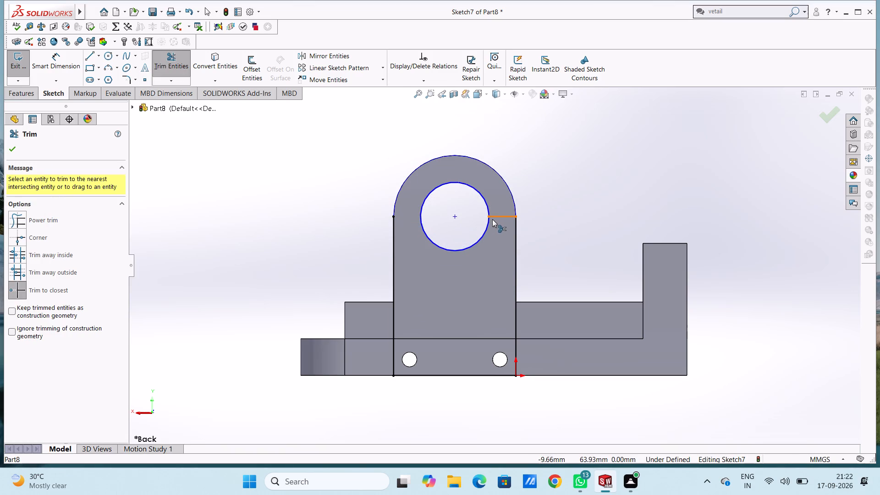
{"action": "left_click", "coordinate": [495, 216]}
{"action": "key", "text": "Escape"}
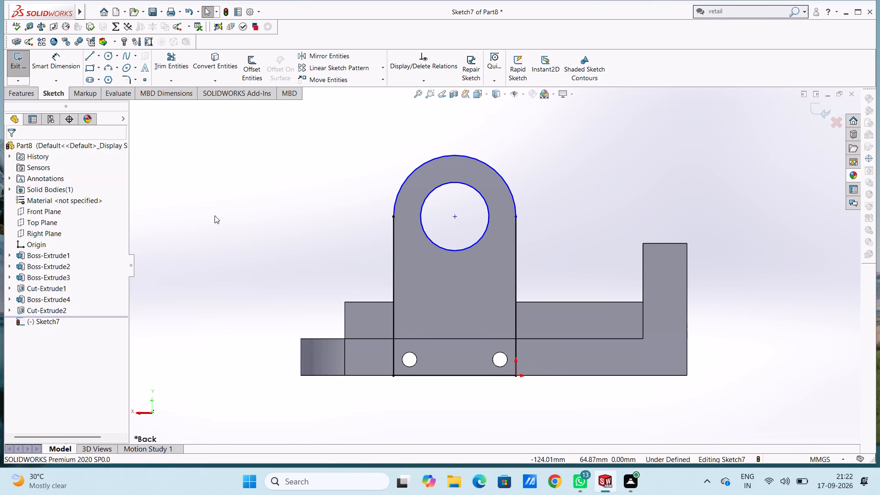
{"action": "key", "text": "Escape"}
Dimension the outer arc with a 25 mm radius and the inner circle with a 28 mm diameter.
{"action": "left_click", "coordinate": [50, 64]}
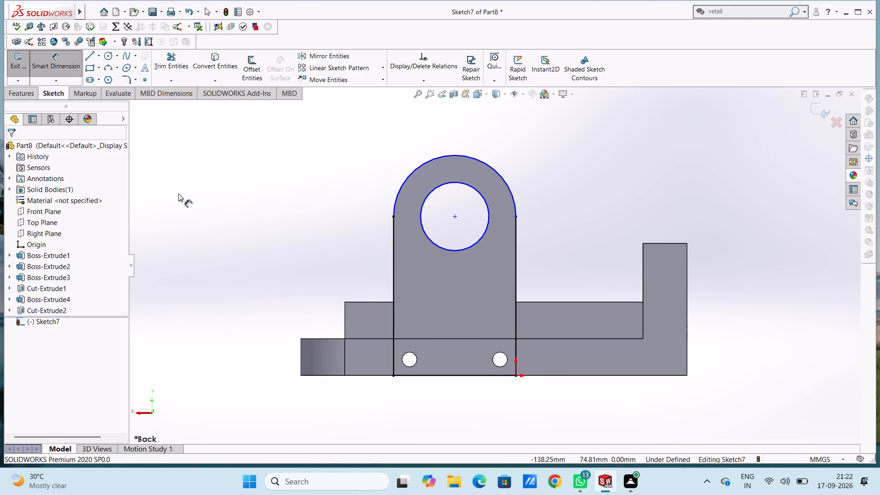
{"action": "left_click", "coordinate": [399, 190]}
{"action": "left_click", "coordinate": [223, 160]}
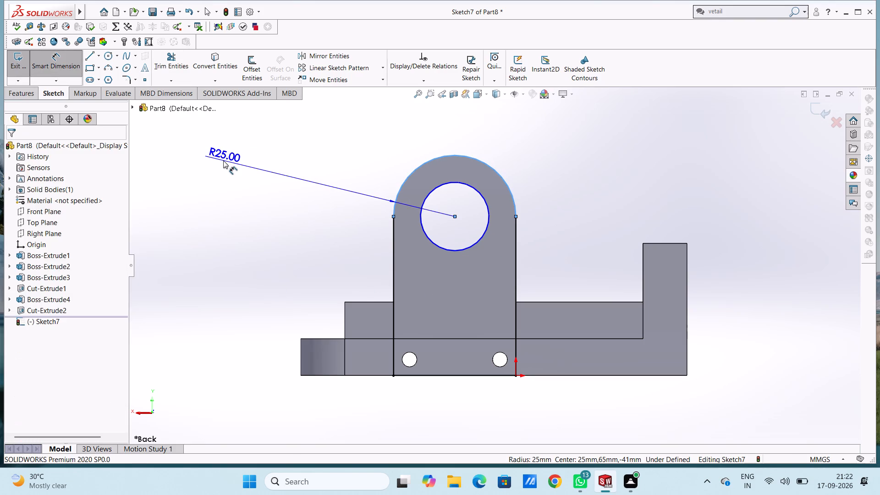
{"action": "left_click", "coordinate": [187, 149]}
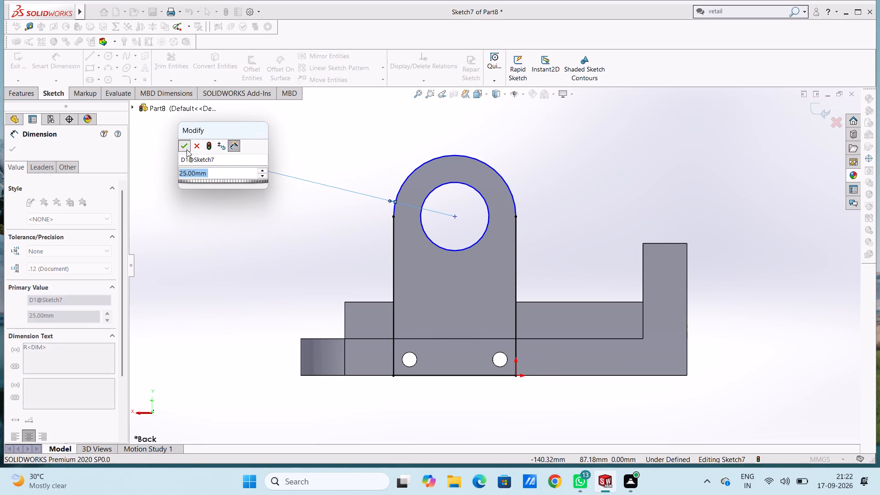
{"action": "left_click", "coordinate": [202, 222]}
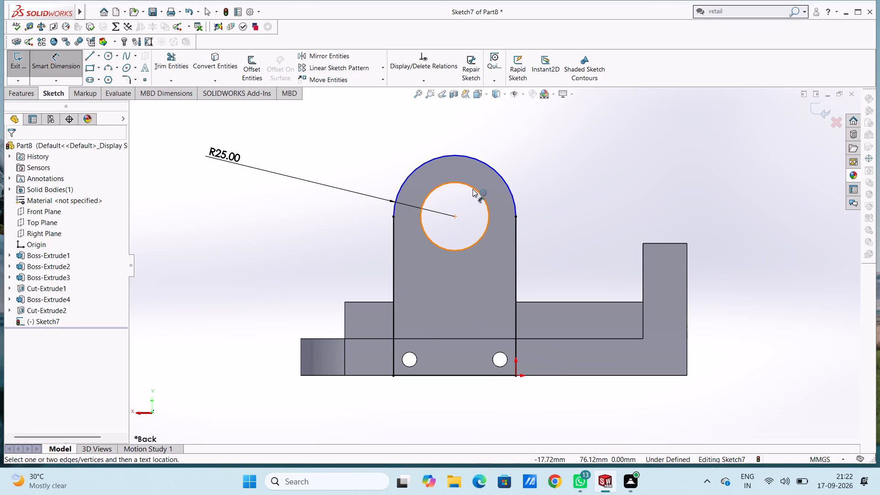
{"action": "left_click", "coordinate": [473, 189]}
{"action": "left_click", "coordinate": [673, 144]}
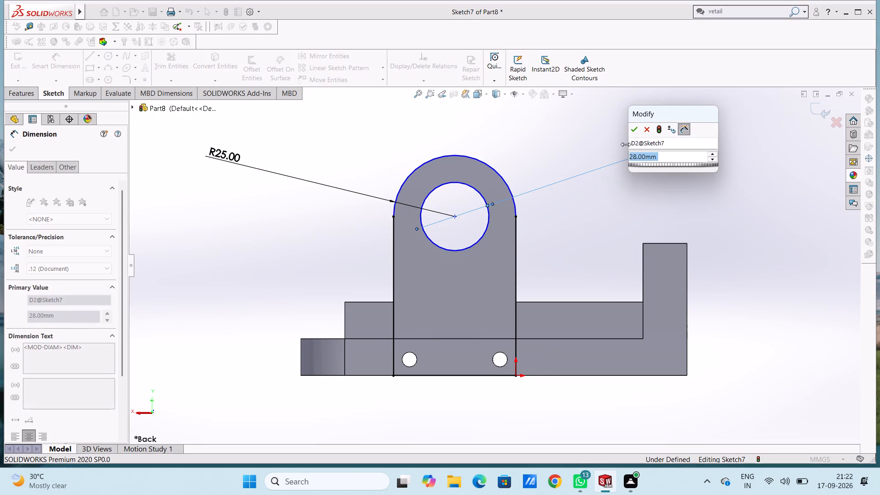
{"action": "left_click", "coordinate": [635, 132]}
{"action": "left_click", "coordinate": [542, 149]}
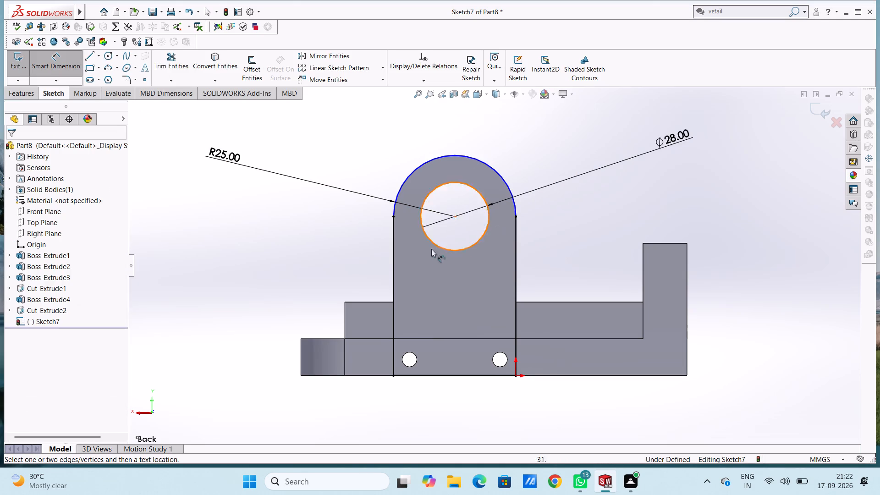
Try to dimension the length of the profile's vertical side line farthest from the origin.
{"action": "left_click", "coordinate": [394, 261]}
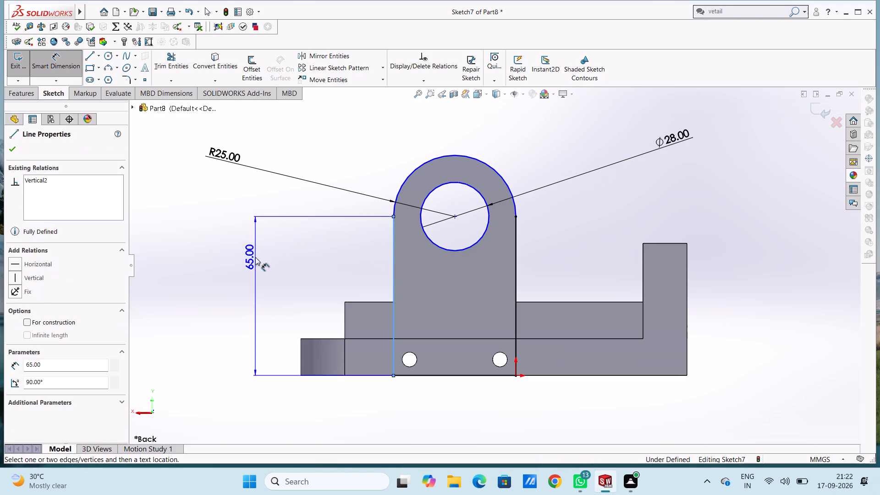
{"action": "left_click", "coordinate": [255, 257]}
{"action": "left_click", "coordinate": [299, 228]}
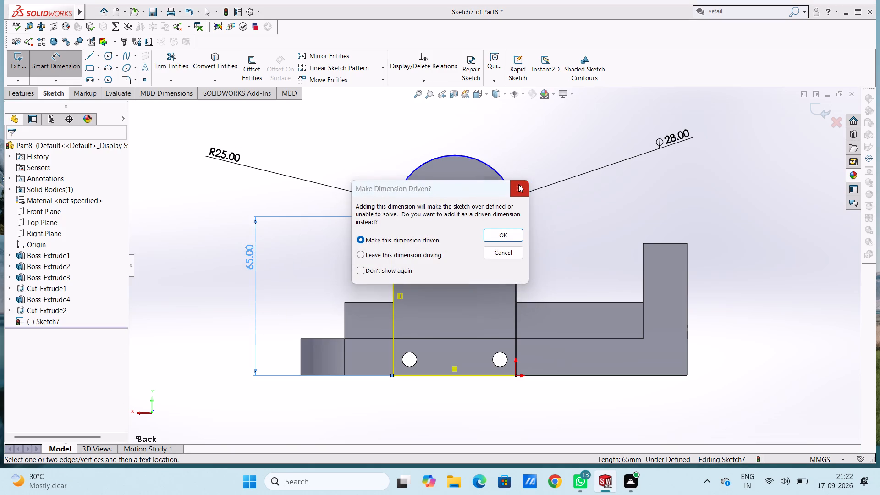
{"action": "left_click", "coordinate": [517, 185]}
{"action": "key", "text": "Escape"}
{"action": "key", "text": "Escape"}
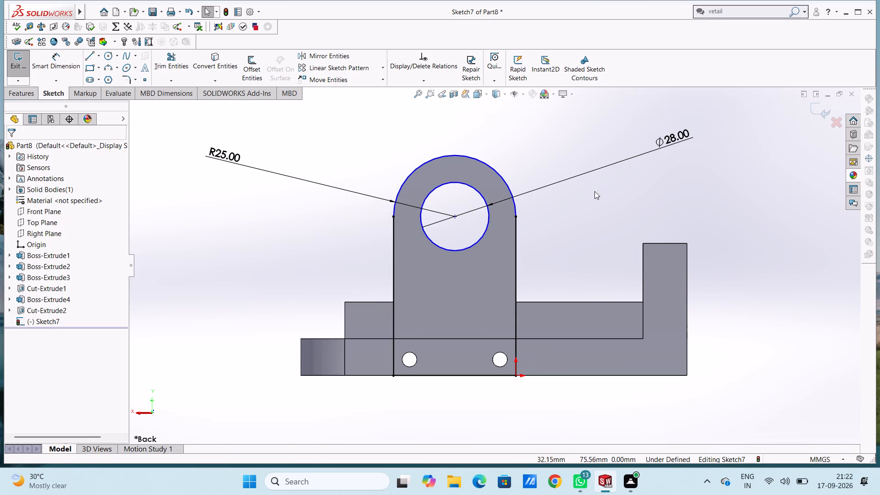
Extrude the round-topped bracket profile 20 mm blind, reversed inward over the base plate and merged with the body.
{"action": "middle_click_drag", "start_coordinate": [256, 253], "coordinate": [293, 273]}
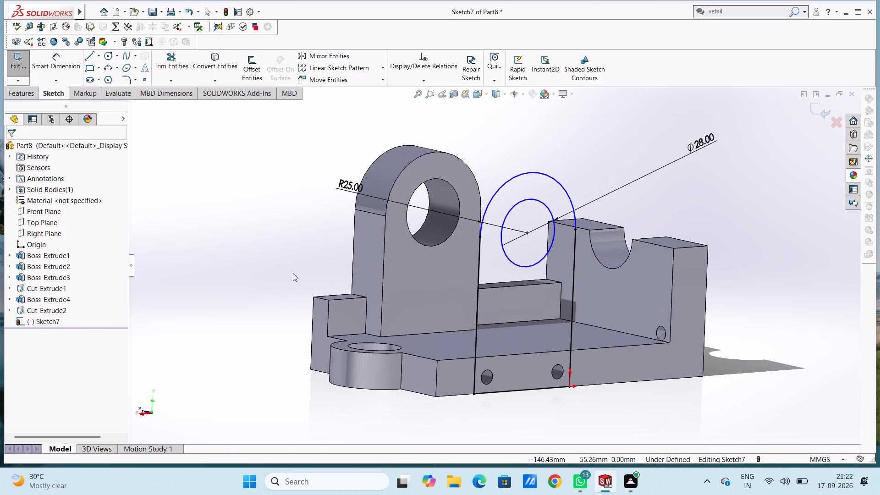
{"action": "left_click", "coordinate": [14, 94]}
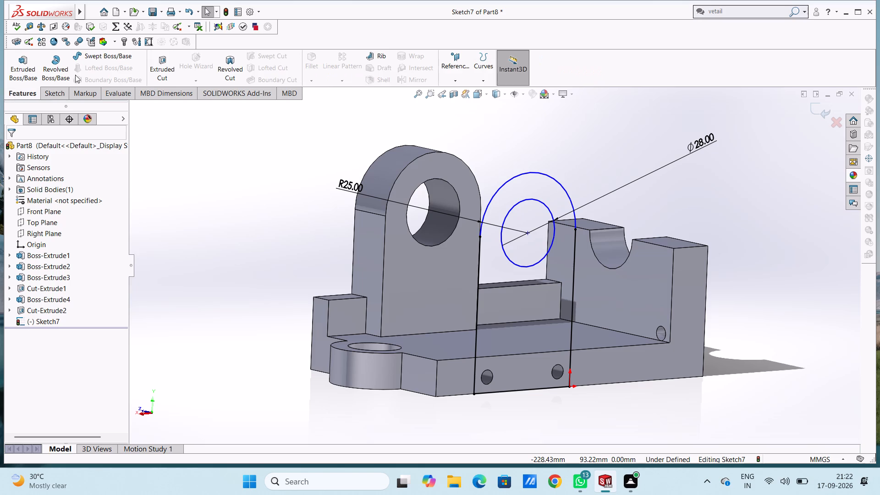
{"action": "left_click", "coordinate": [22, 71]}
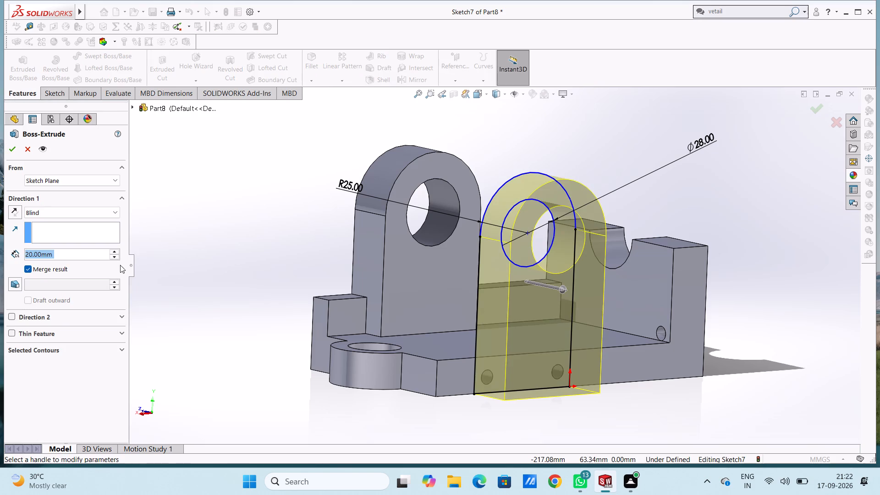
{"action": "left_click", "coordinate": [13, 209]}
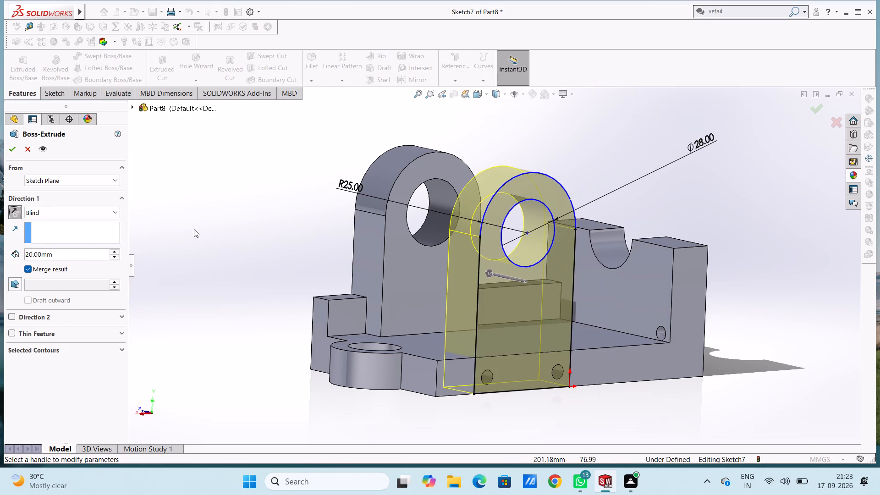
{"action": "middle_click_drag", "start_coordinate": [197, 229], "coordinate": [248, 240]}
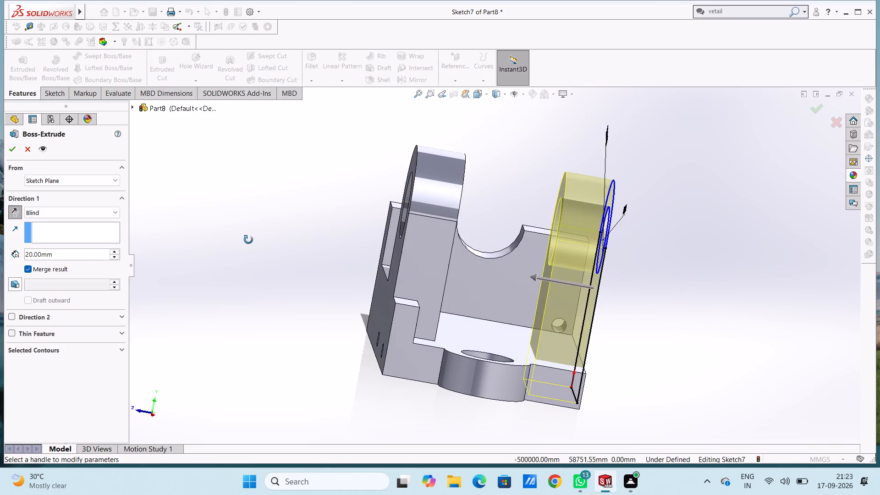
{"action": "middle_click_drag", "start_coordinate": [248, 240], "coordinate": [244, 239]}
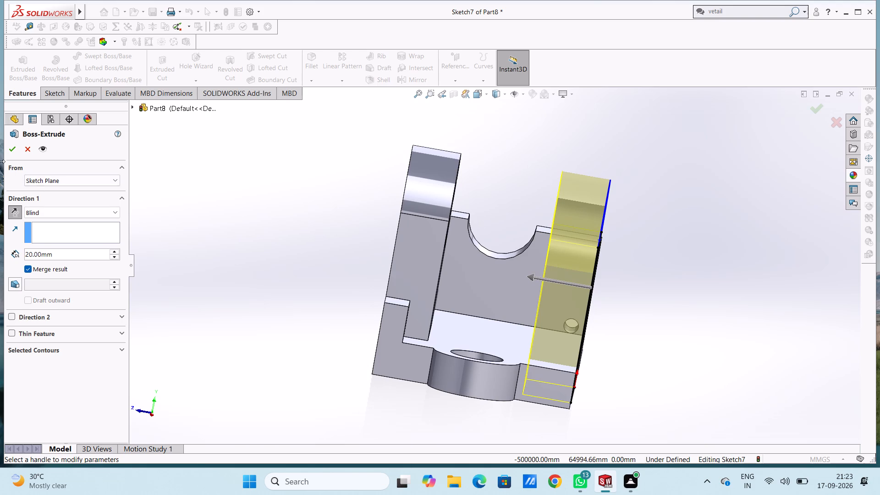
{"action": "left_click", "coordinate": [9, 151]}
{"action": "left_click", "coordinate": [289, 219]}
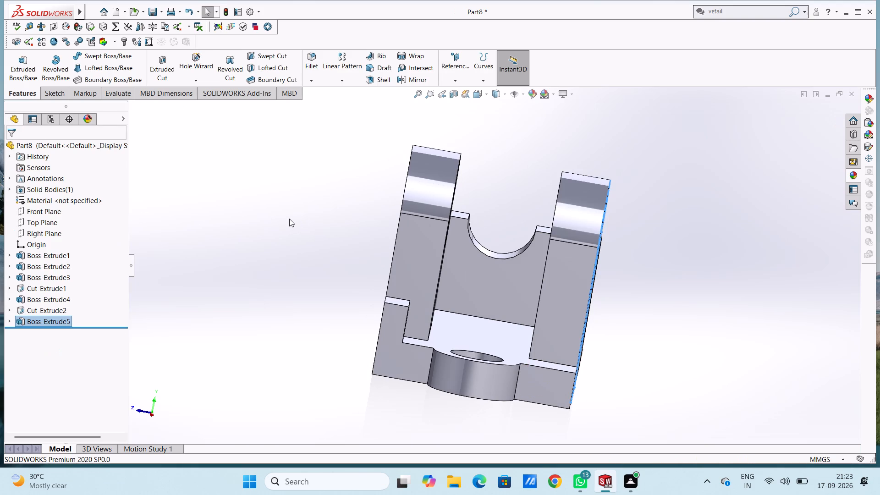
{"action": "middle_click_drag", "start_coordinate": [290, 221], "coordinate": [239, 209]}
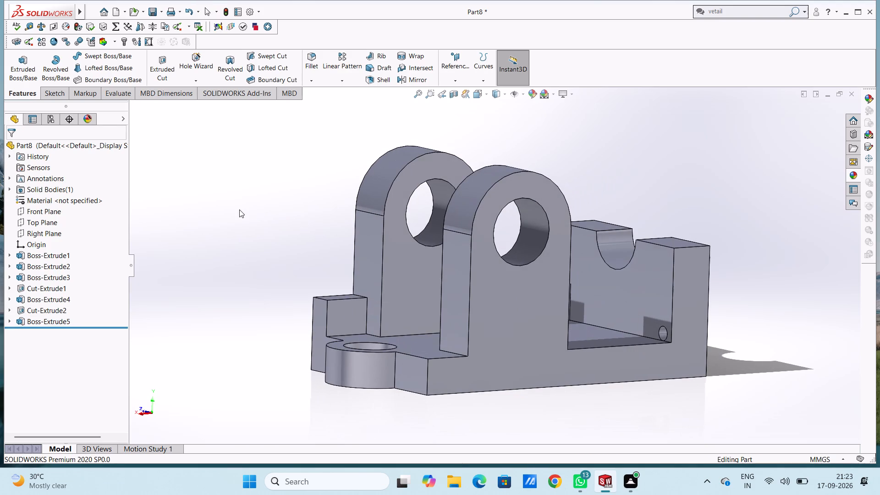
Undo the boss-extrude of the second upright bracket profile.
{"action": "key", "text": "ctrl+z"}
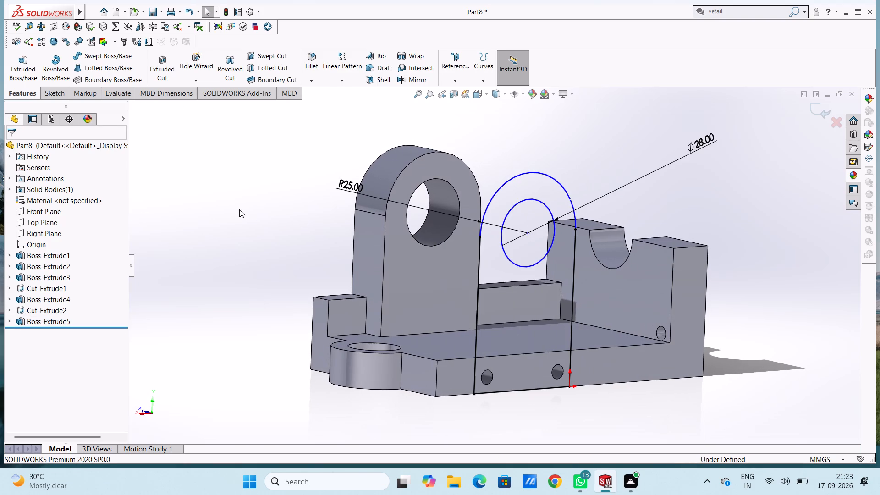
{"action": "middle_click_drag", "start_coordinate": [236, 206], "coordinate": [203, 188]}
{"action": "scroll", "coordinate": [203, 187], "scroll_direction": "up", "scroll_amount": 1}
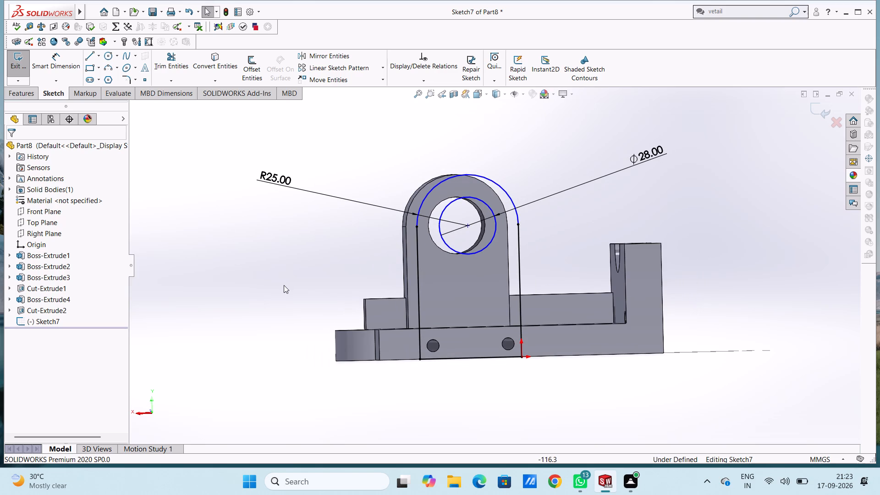
Sketch two circles of 3 mm radius in the second bracket profile, centred on the two existing small holes in the plate's side.
{"action": "key", "text": "ctrl+2"}
{"action": "scroll", "coordinate": [493, 372], "scroll_direction": "down", "scroll_amount": 4}
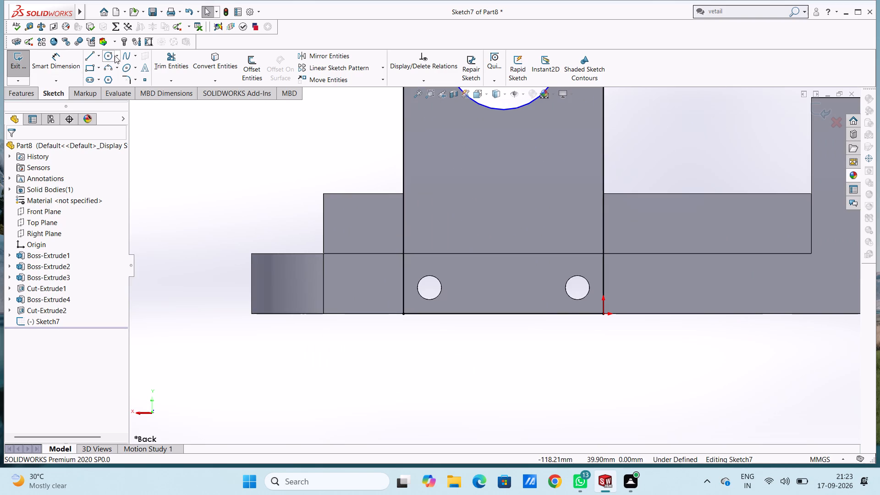
{"action": "left_click", "coordinate": [109, 55]}
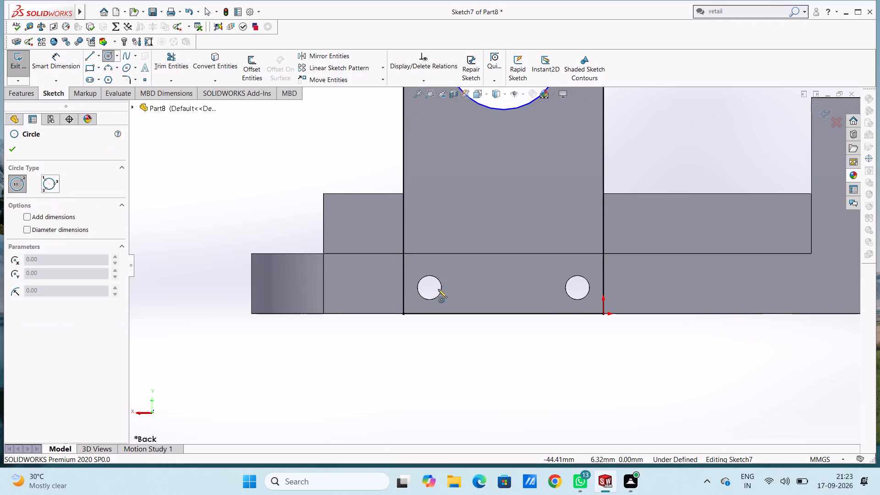
{"action": "left_click", "coordinate": [429, 287]}
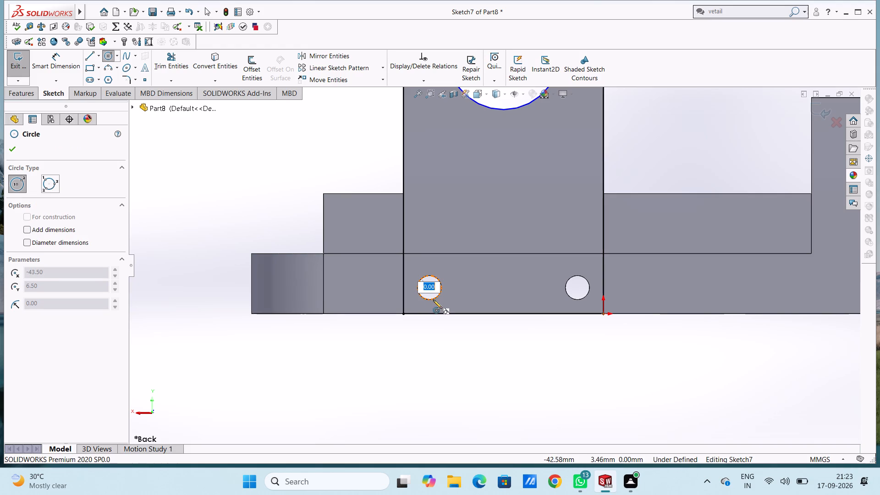
{"action": "key", "text": "3"}
{"action": "key", "text": "Return"}
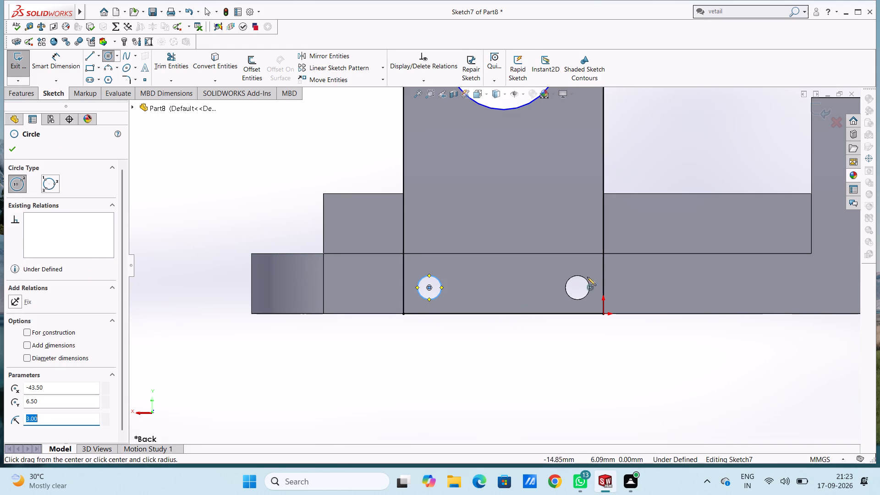
{"action": "left_click", "coordinate": [577, 287]}
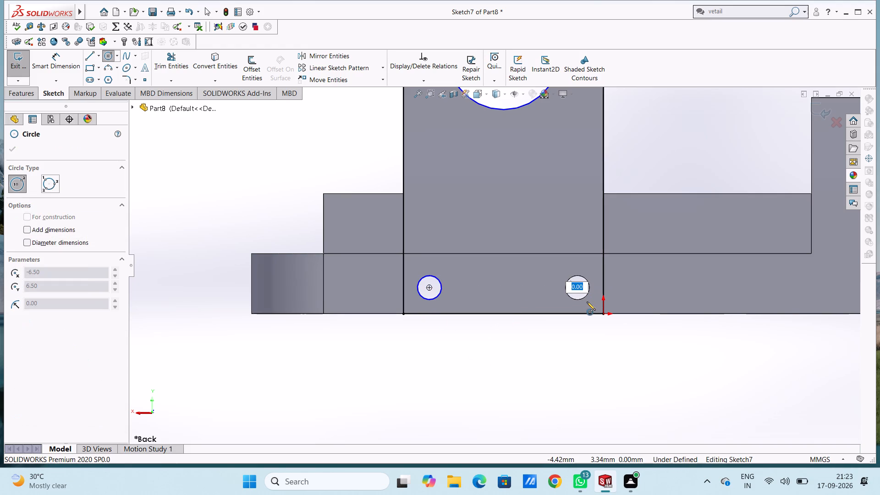
{"action": "key", "text": "3"}
{"action": "key", "text": "Return"}
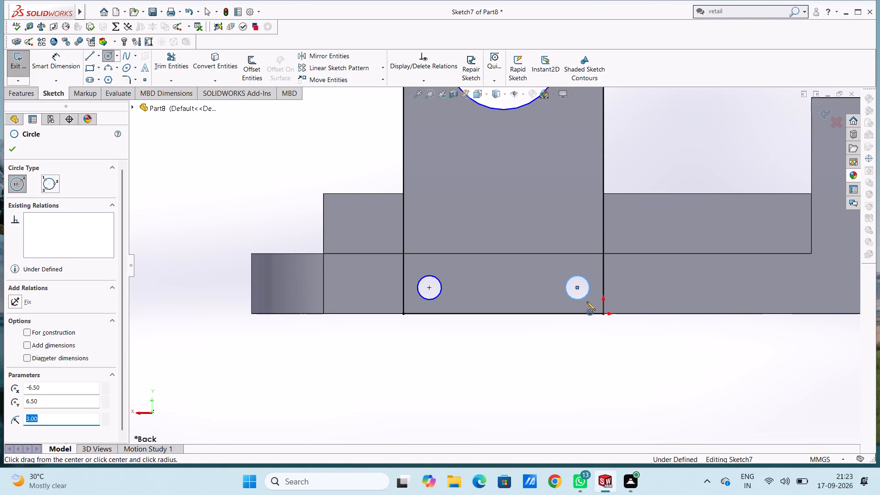
{"action": "key", "text": "Escape"}
{"action": "key", "text": "Escape"}
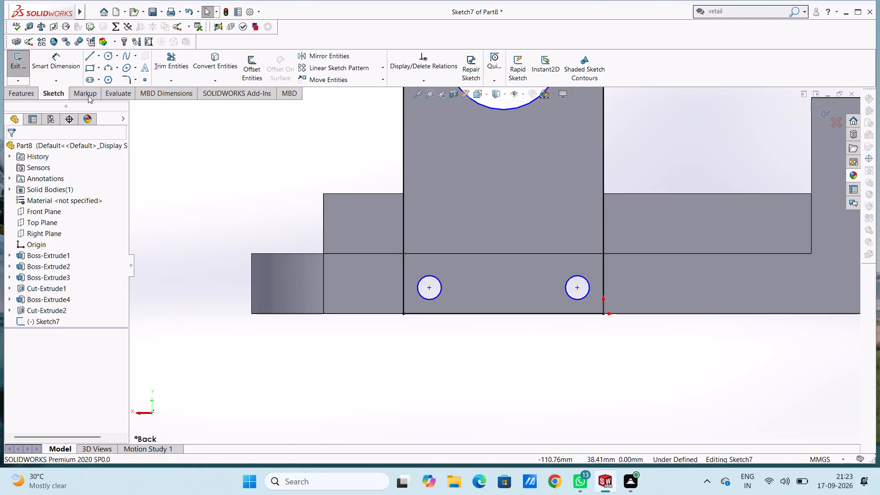
Dimension both small circles near the profile's bottom edge with a 6 mm diameter.
{"action": "left_click", "coordinate": [60, 65]}
{"action": "left_click_drag", "start_coordinate": [422, 297], "coordinate": [413, 299]}
{"action": "left_click", "coordinate": [254, 349]}
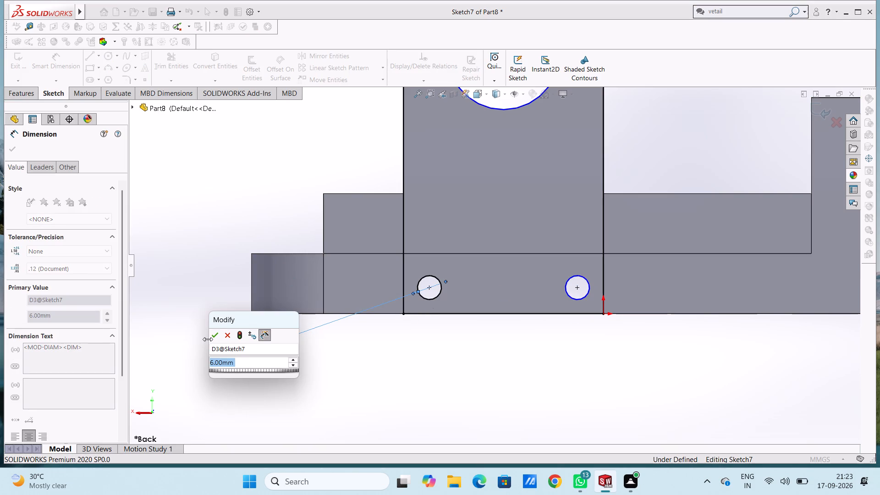
{"action": "left_click", "coordinate": [212, 338]}
{"action": "left_click", "coordinate": [208, 286]}
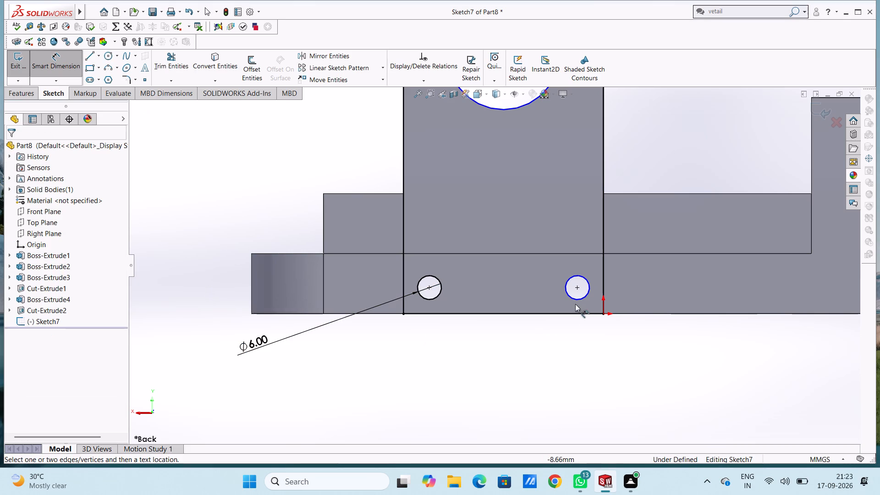
{"action": "left_click", "coordinate": [576, 298]}
{"action": "left_click", "coordinate": [392, 394]}
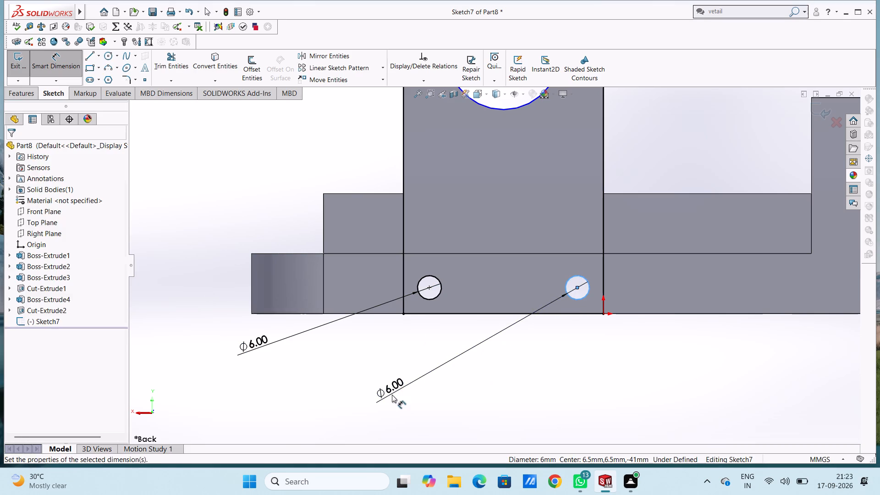
{"action": "left_click", "coordinate": [354, 379]}
{"action": "left_click", "coordinate": [320, 378]}
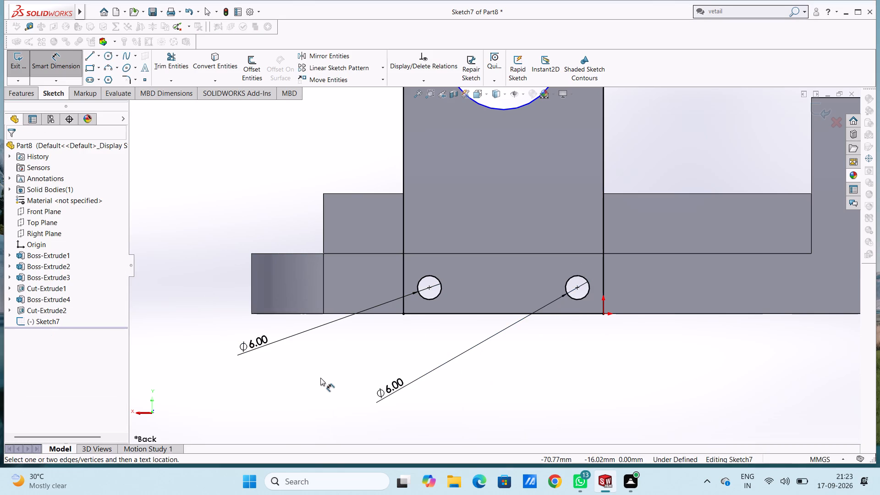
{"action": "key", "text": "Escape"}
{"action": "key", "text": "Escape"}
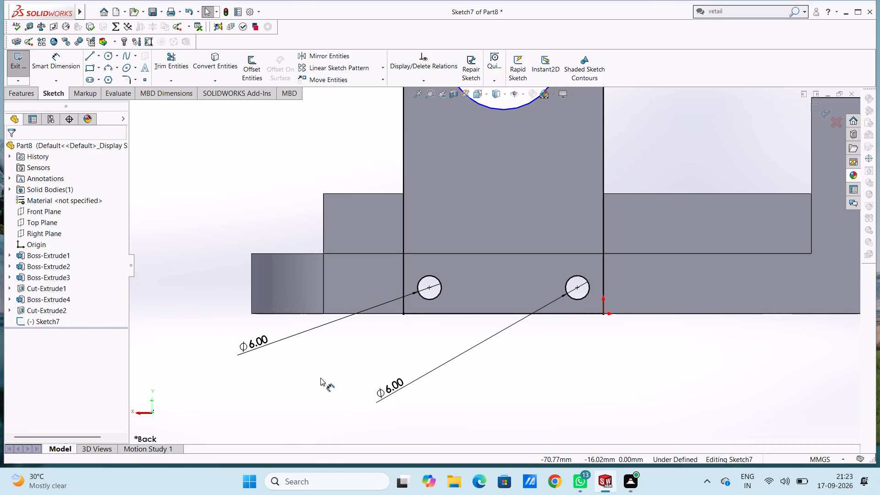
Extrude the second round-topped bracket profile with its holes 20 mm blind, reversed inward over the base plate and merged with the body.
{"action": "key", "text": "ctrl+7"}
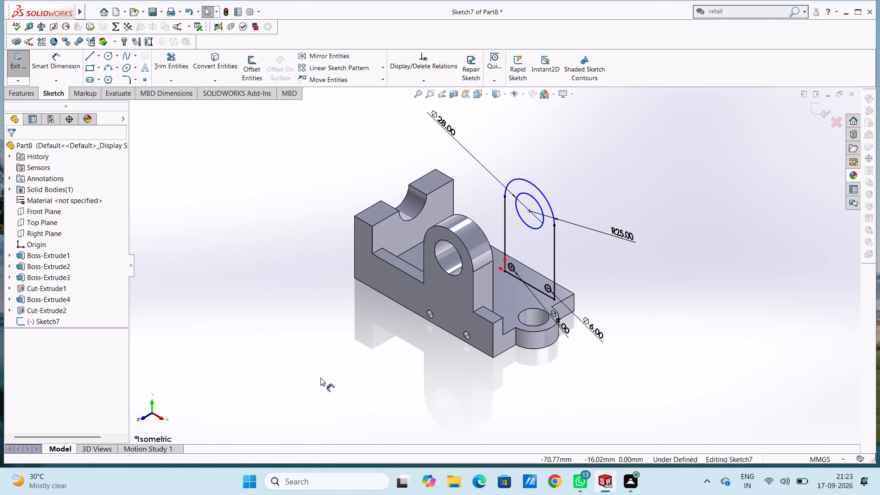
{"action": "left_click", "coordinate": [11, 103]}
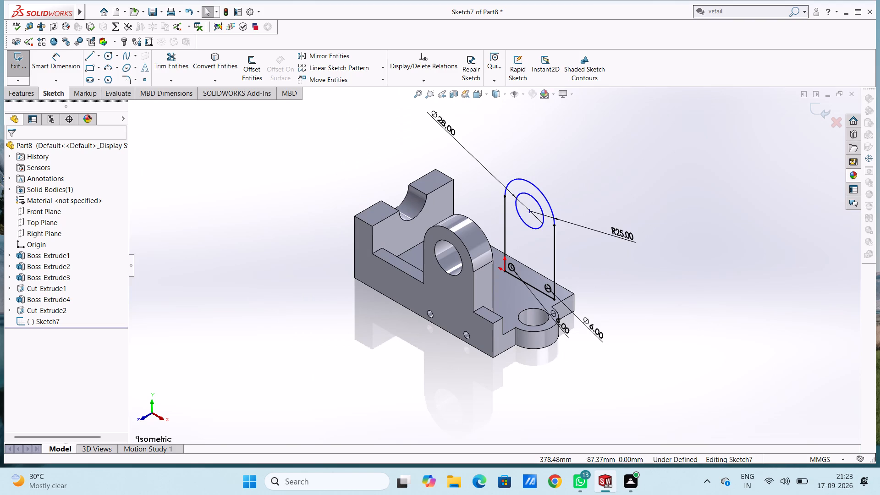
{"action": "left_click", "coordinate": [13, 97]}
{"action": "left_click", "coordinate": [22, 64]}
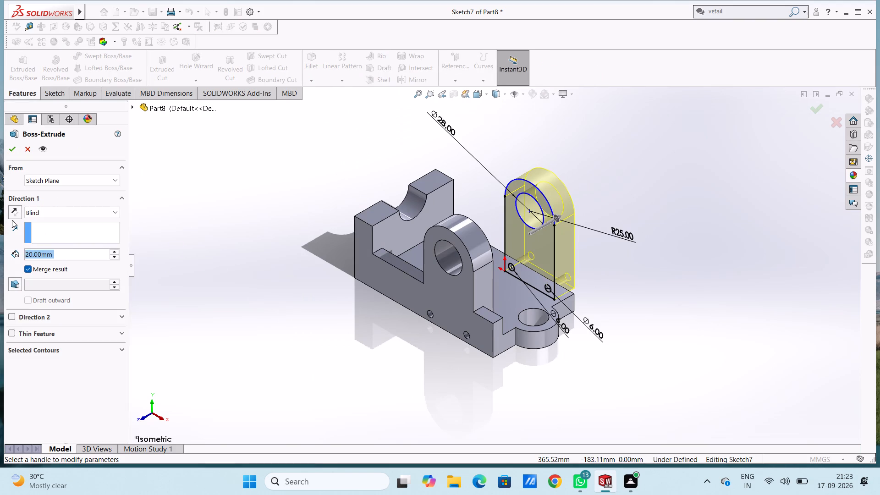
{"action": "left_click", "coordinate": [12, 214]}
{"action": "left_click", "coordinate": [11, 148]}
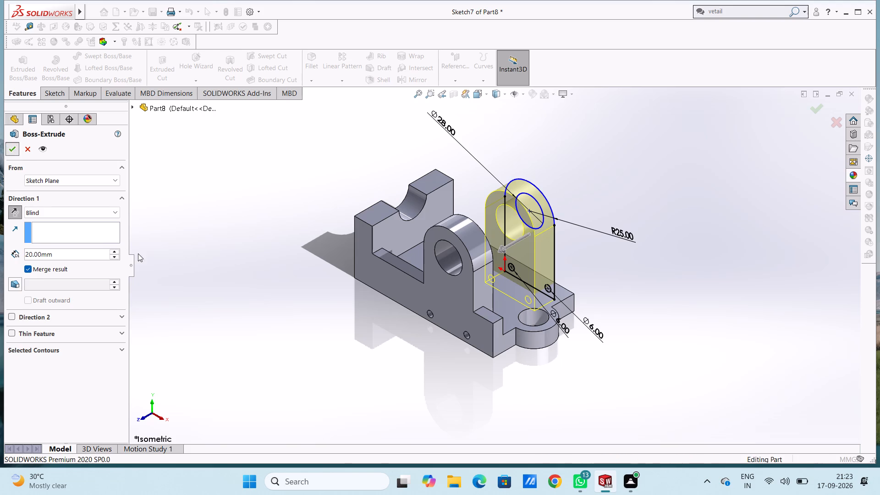
{"action": "left_click", "coordinate": [223, 267]}
On the back side face, sketch a 122 by 30 mm rectangle from the plate's lower corner at the lug end to the end wall.
{"action": "middle_click_drag", "start_coordinate": [233, 267], "coordinate": [144, 284]}
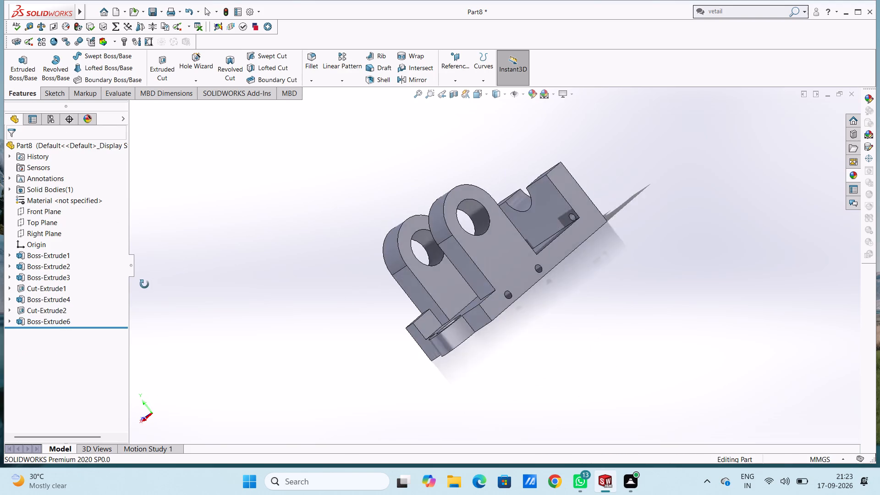
{"action": "middle_click_drag", "start_coordinate": [144, 284], "coordinate": [198, 284]}
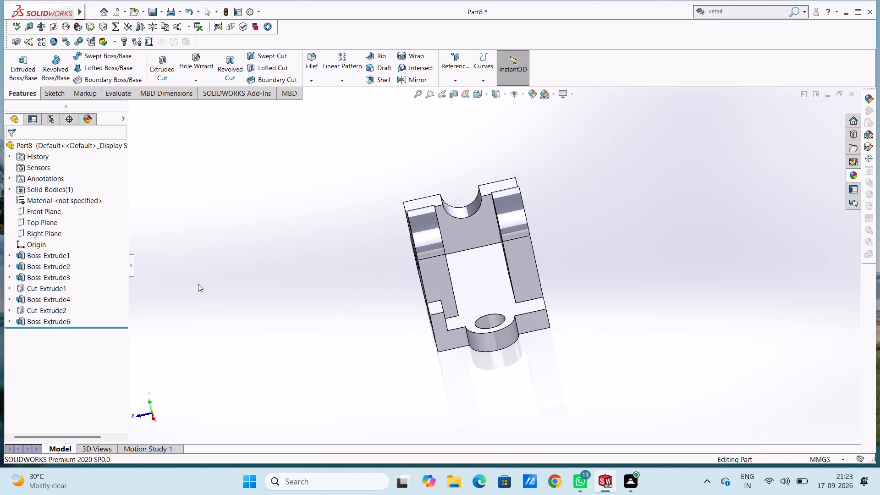
{"action": "key", "text": "ctrl+2"}
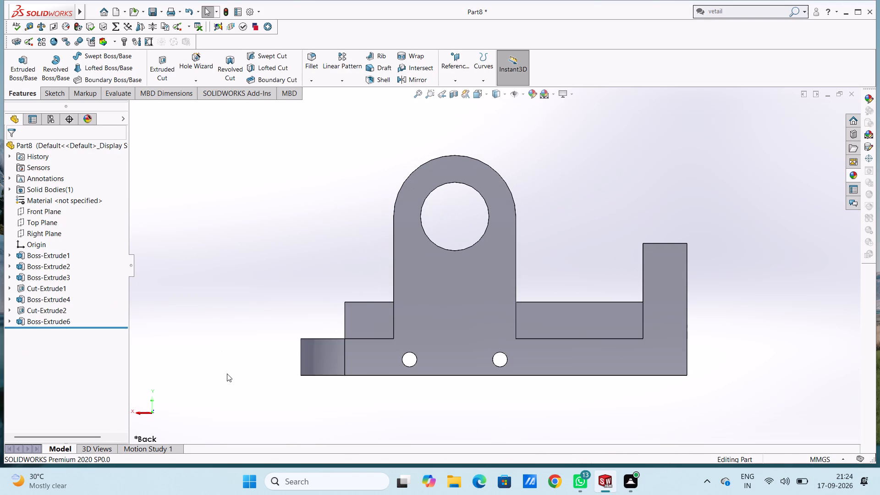
{"action": "left_click", "coordinate": [356, 361]}
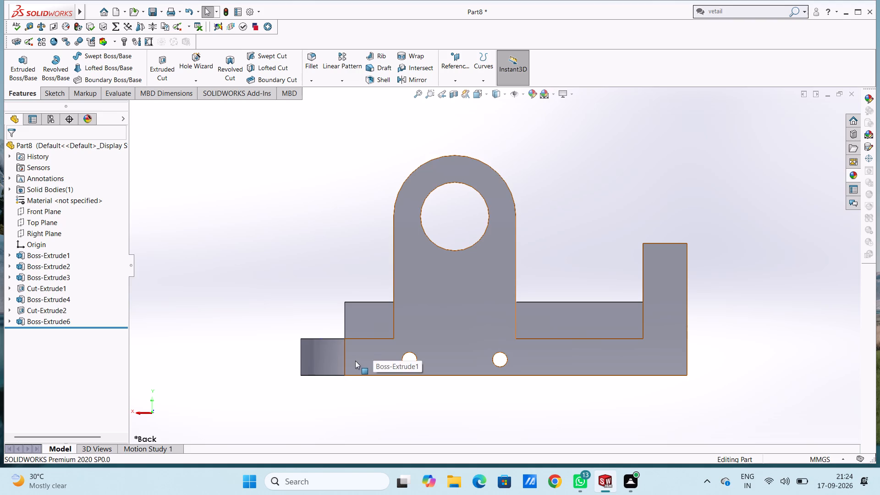
{"action": "left_click", "coordinate": [395, 335]}
{"action": "left_click", "coordinate": [317, 302]}
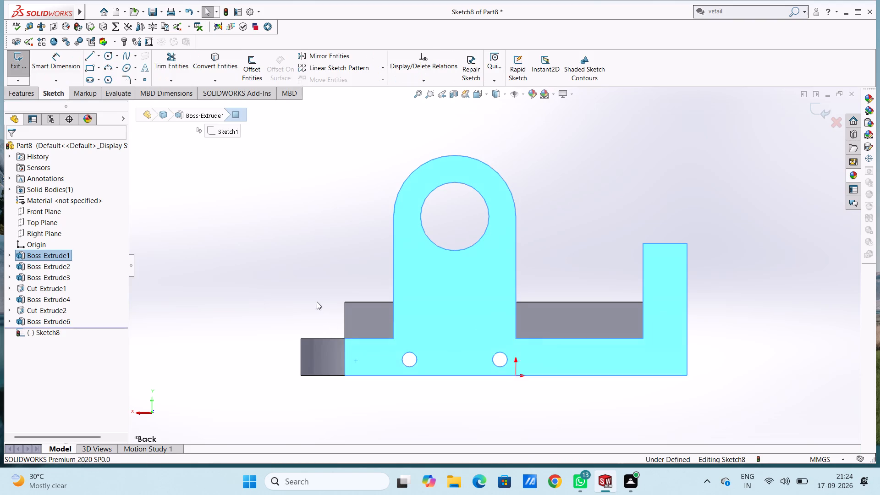
{"action": "left_click", "coordinate": [92, 68]}
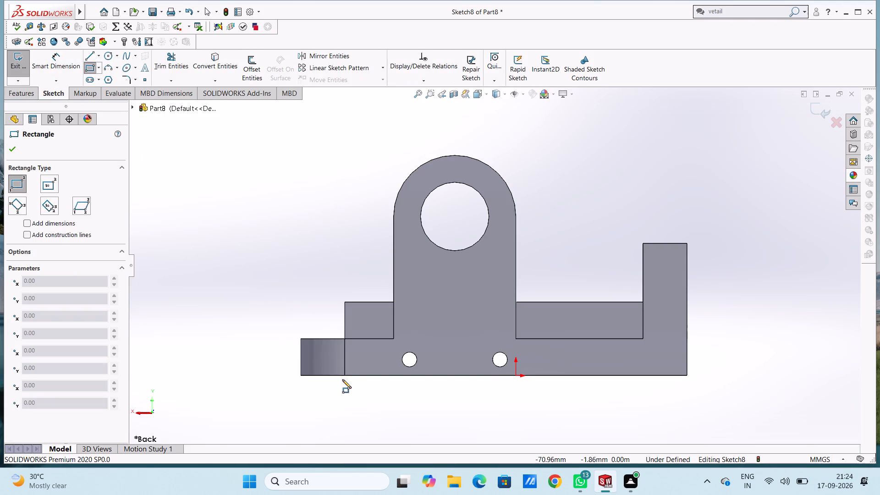
{"action": "left_click", "coordinate": [344, 376]}
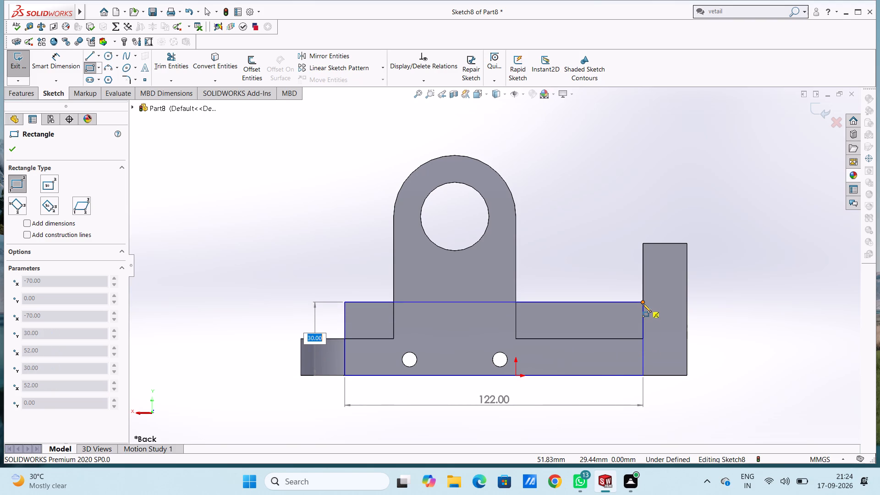
{"action": "key", "text": "Return"}
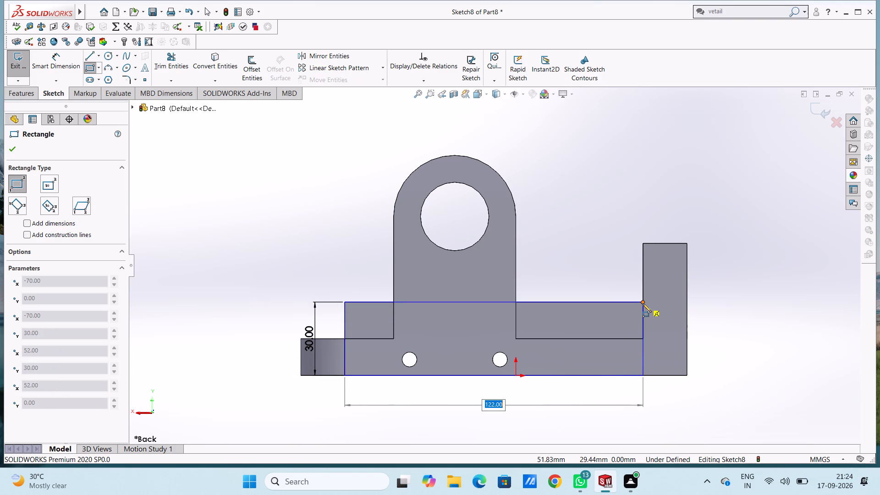
{"action": "key", "text": "Return"}
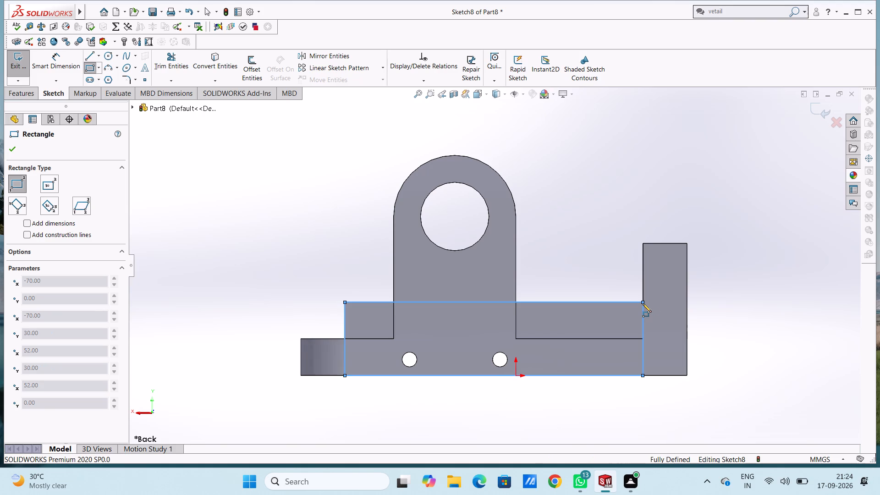
{"action": "key", "text": "Escape"}
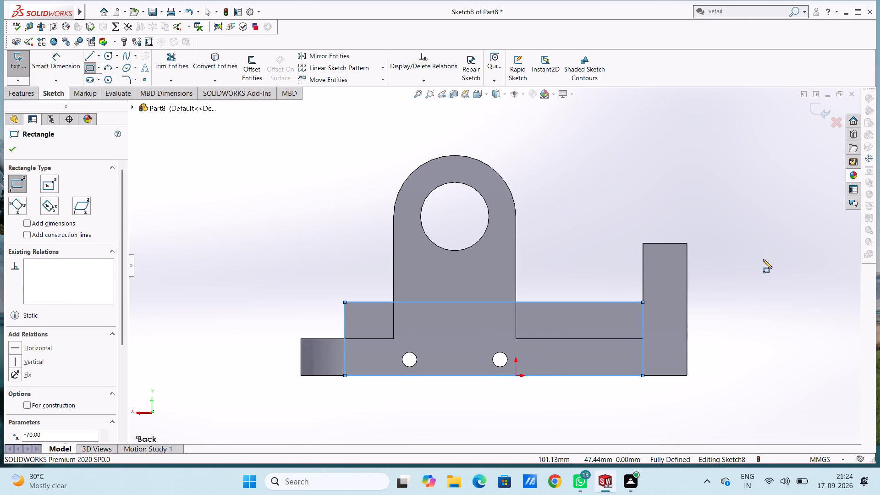
{"action": "key", "text": "Escape"}
{"action": "key", "text": "Escape"}
Extrude the 122 by 30 mm rectangle 10 mm blind, reversed inward over the base plate and merged with the body.
{"action": "middle_click_drag", "start_coordinate": [272, 264], "coordinate": [278, 268]}
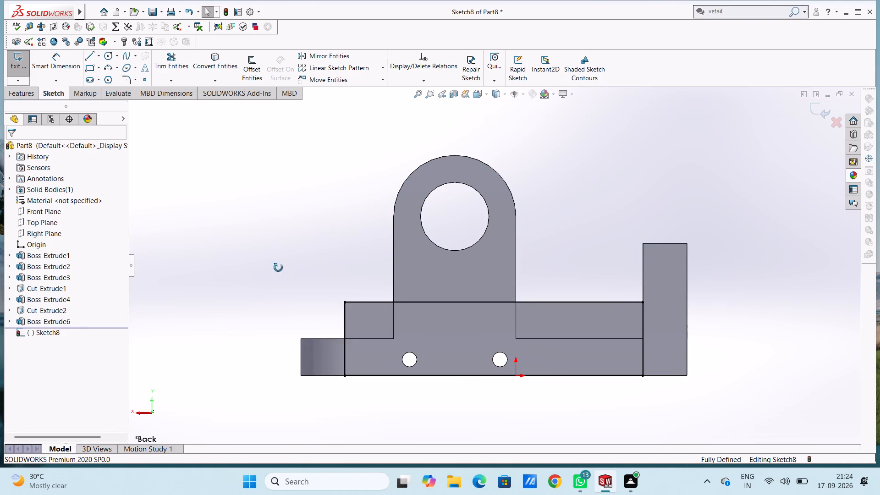
{"action": "middle_click_drag", "start_coordinate": [278, 268], "coordinate": [343, 331]}
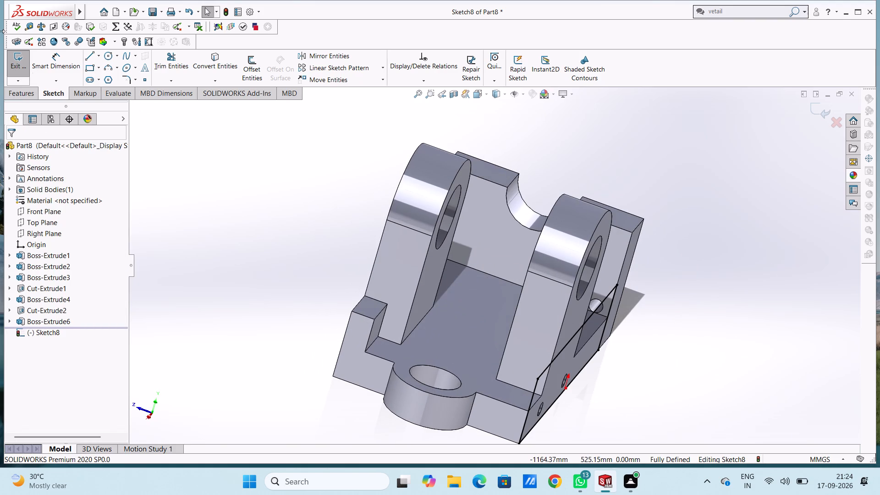
{"action": "left_click", "coordinate": [20, 92]}
{"action": "left_click", "coordinate": [27, 65]}
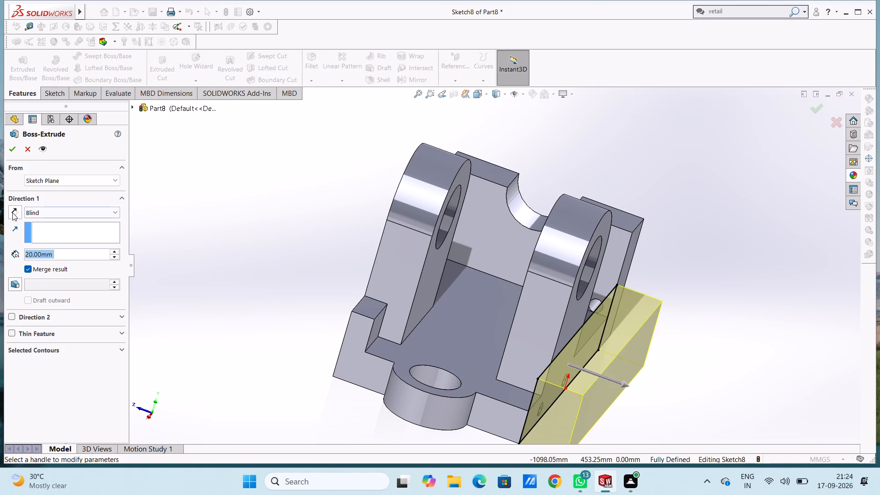
{"action": "left_click", "coordinate": [12, 212]}
{"action": "left_click", "coordinate": [89, 255]}
{"action": "left_click", "coordinate": [89, 255]}
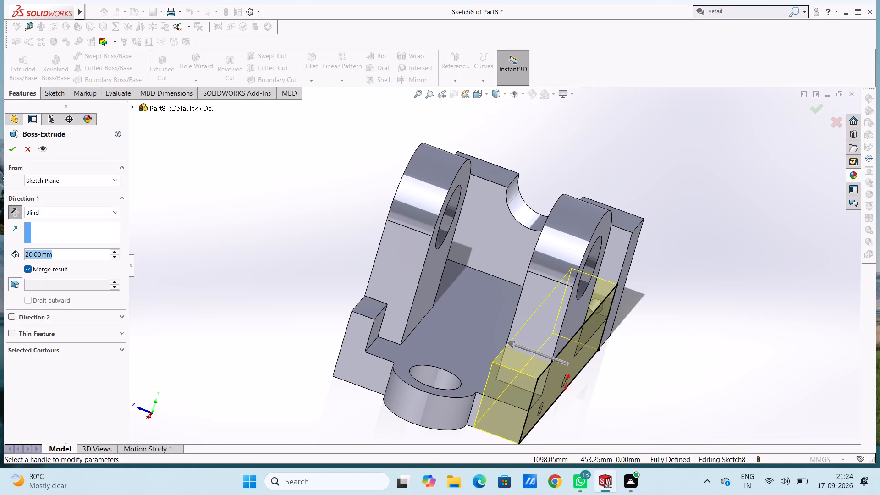
{"action": "type", "text": "10"}
{"action": "key", "text": "Return"}
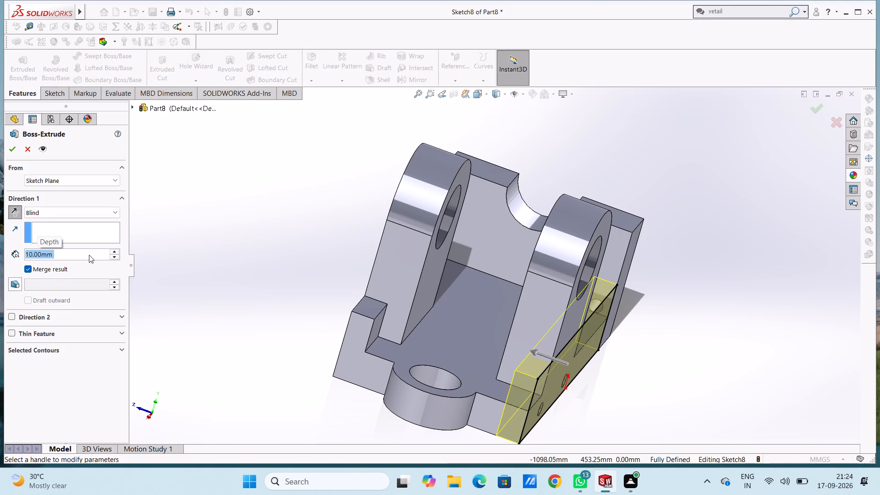
{"action": "left_click", "coordinate": [12, 150]}
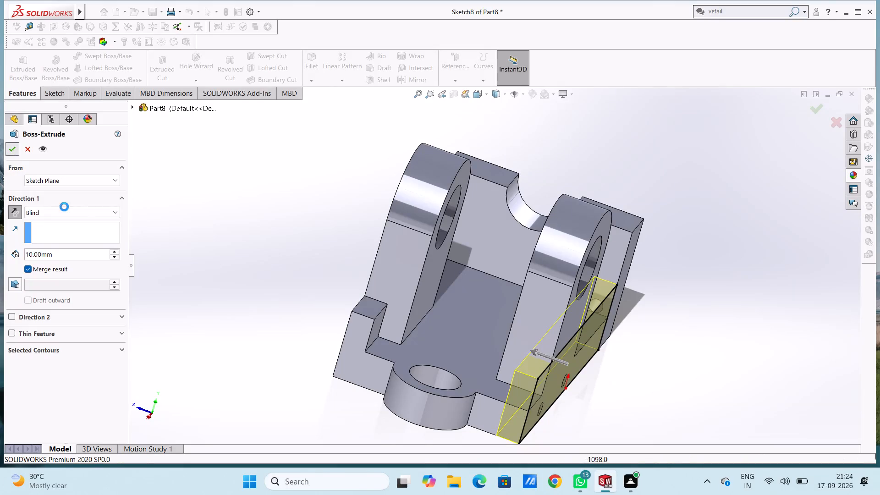
{"action": "left_click", "coordinate": [253, 233]}
{"action": "middle_click_drag", "start_coordinate": [282, 229], "coordinate": [248, 212]}
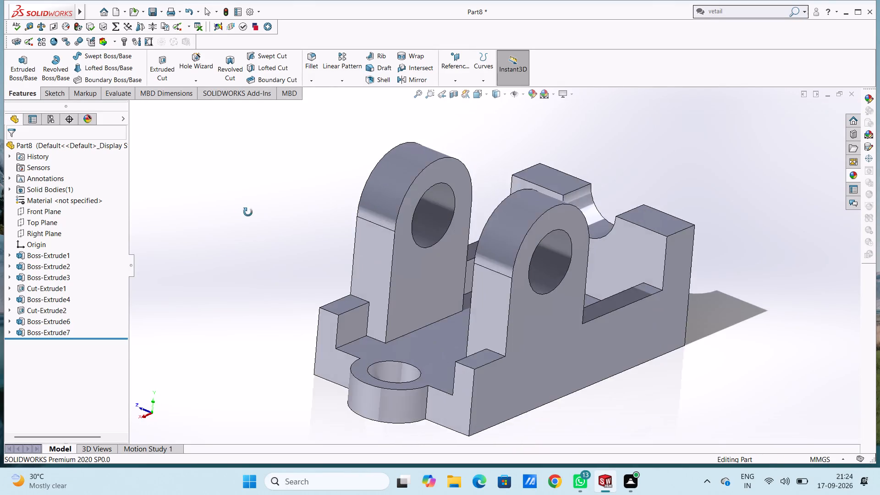
{"action": "middle_click_drag", "start_coordinate": [248, 212], "coordinate": [223, 230]}
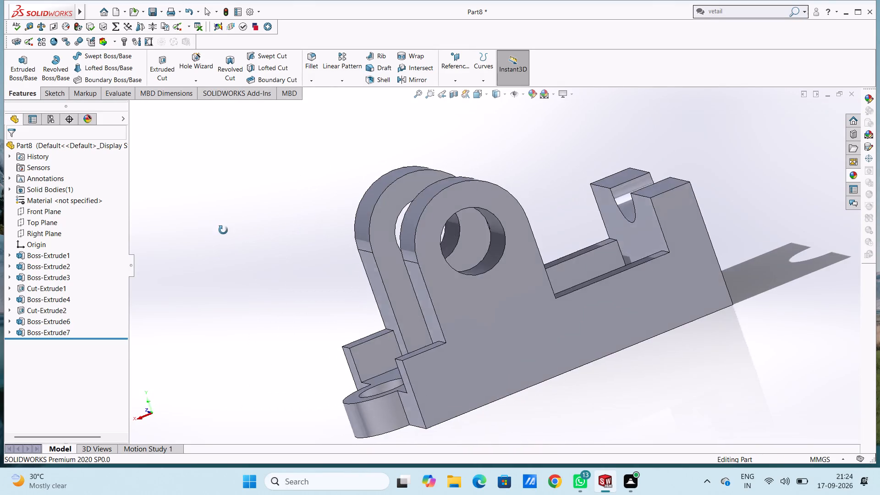
{"action": "middle_click_drag", "start_coordinate": [223, 230], "coordinate": [258, 221]}
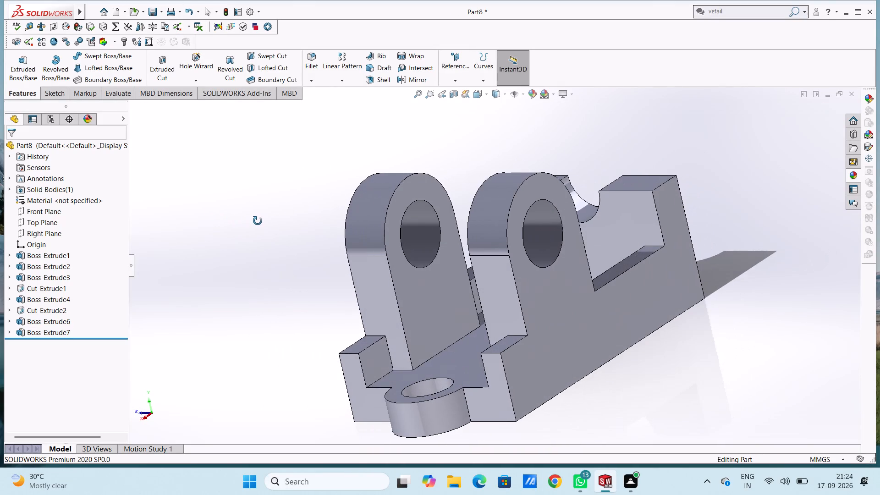
Undo the 10 mm extrusion of the side wall to return to its 122 by 30 mm rectangle sketch.
{"action": "middle_click_drag", "start_coordinate": [258, 221], "coordinate": [236, 214]}
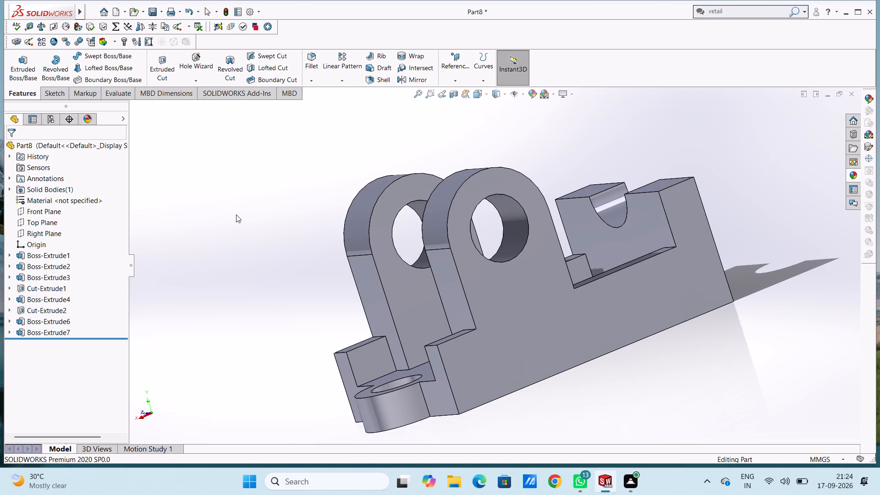
{"action": "key", "text": "ctrl+z"}
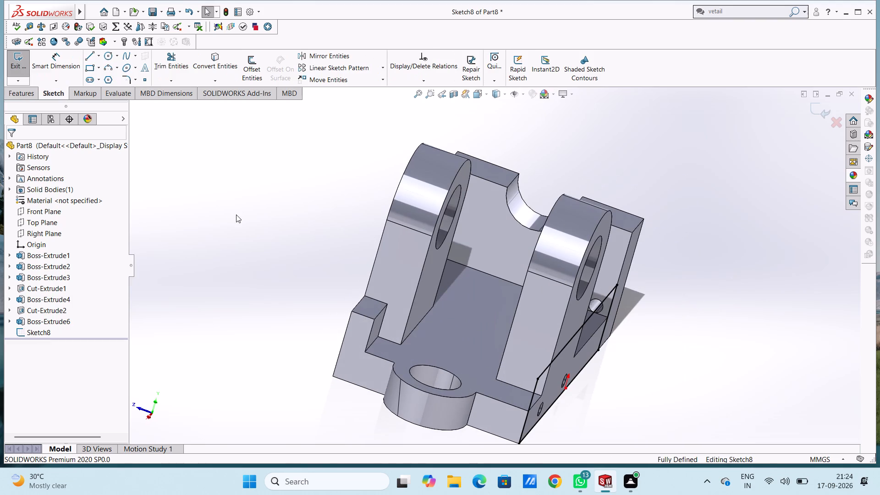
Add two circles of 3 mm radius inside the rectangle, centred on the two small existing holes near the bottom edge.
{"action": "key", "text": "ctrl+2"}
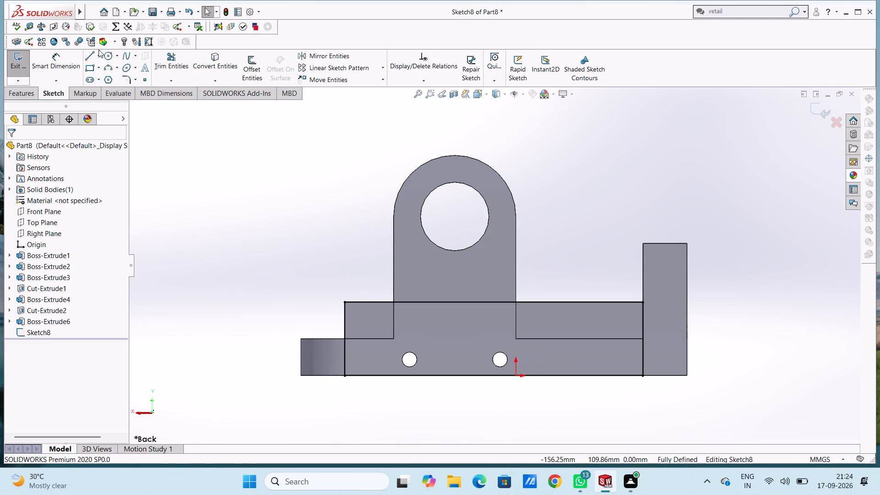
{"action": "left_click", "coordinate": [107, 54]}
{"action": "scroll", "coordinate": [430, 366], "scroll_direction": "down", "scroll_amount": 1}
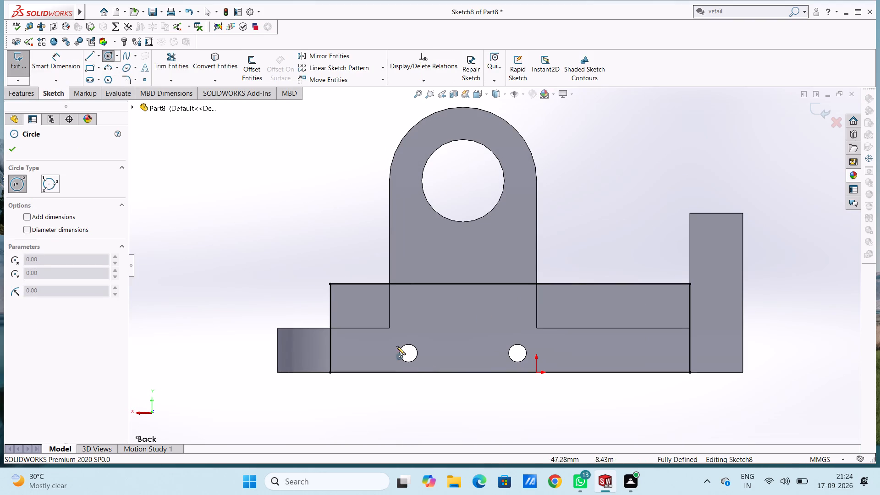
{"action": "left_click", "coordinate": [409, 353]}
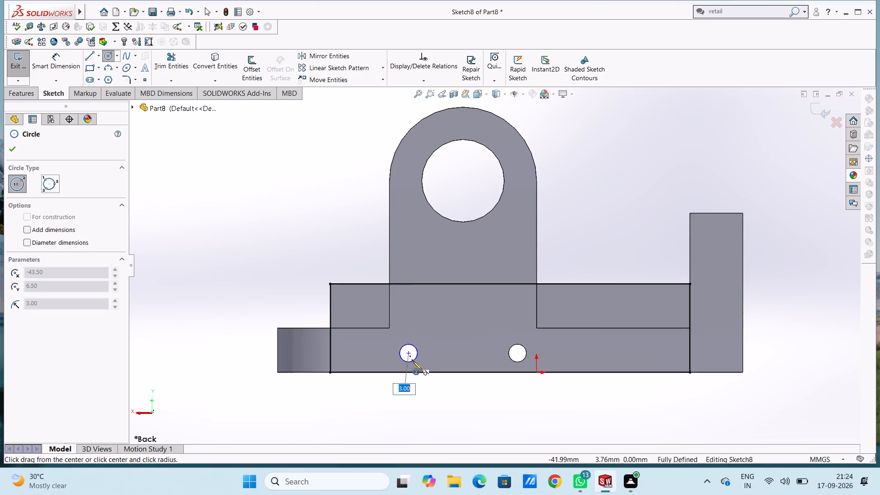
{"action": "left_click", "coordinate": [414, 361]}
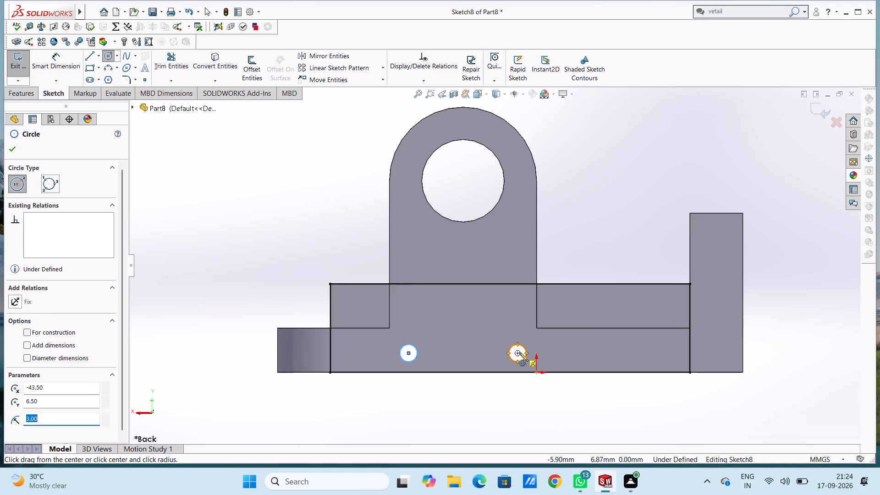
{"action": "left_click", "coordinate": [517, 352]}
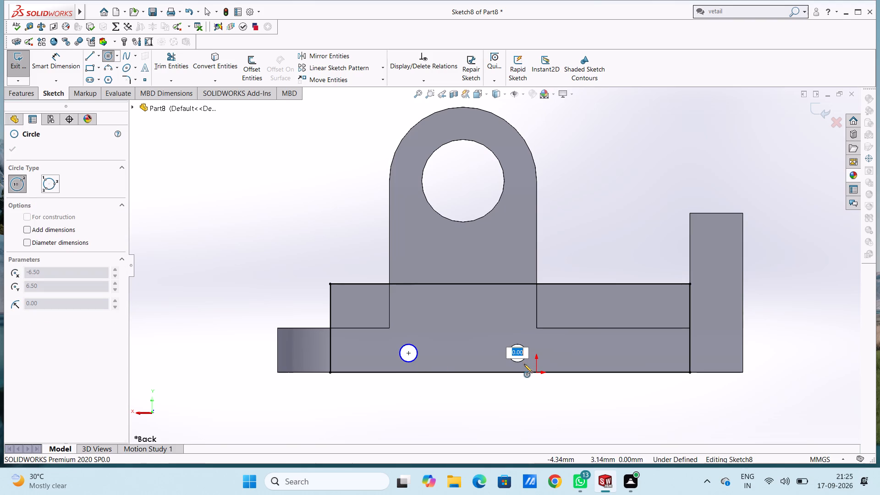
{"action": "key", "text": "3"}
{"action": "key", "text": "Return"}
{"action": "key", "text": "Escape"}
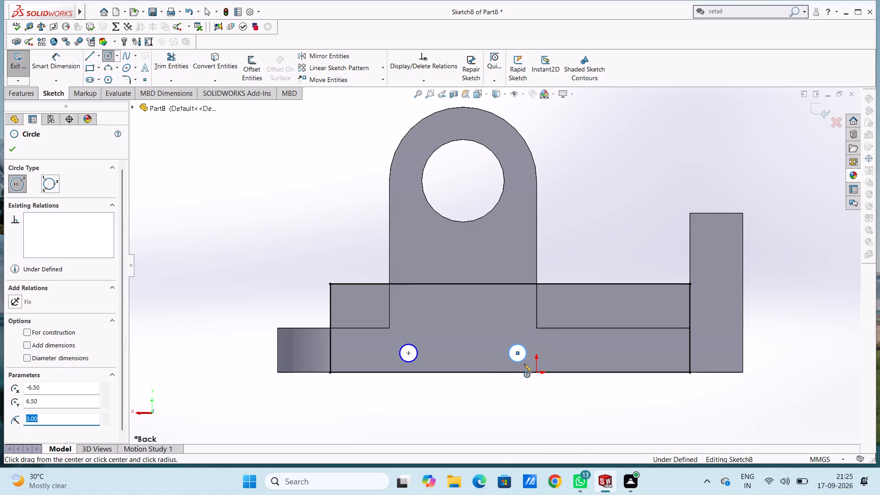
{"action": "key", "text": "Escape"}
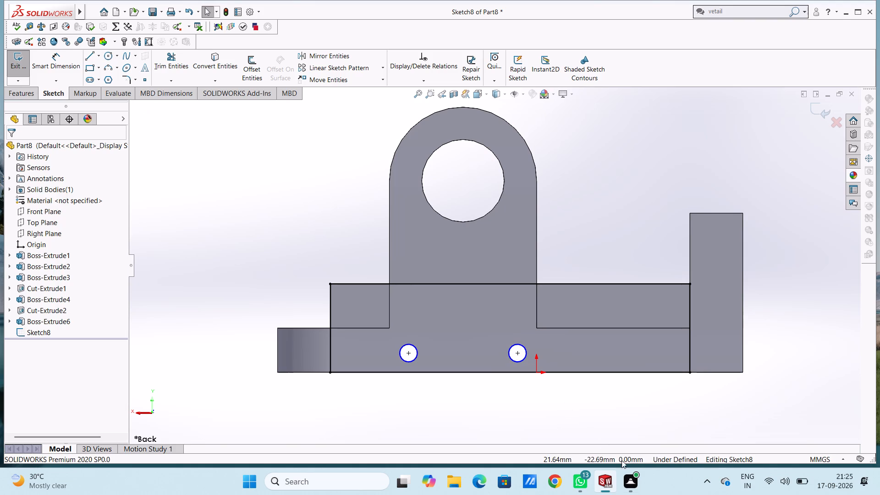
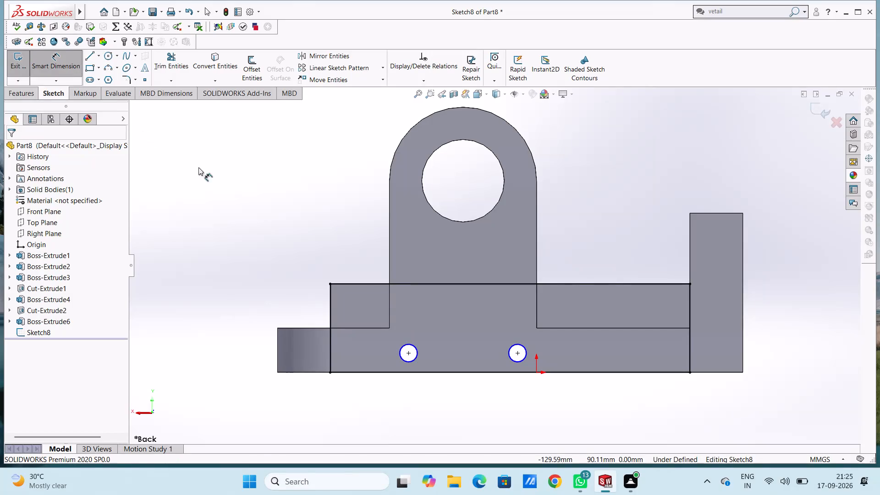
Dimension the two small circles in the side wall sketch at 6 mm diameter each.
{"action": "left_click", "coordinate": [414, 343]}
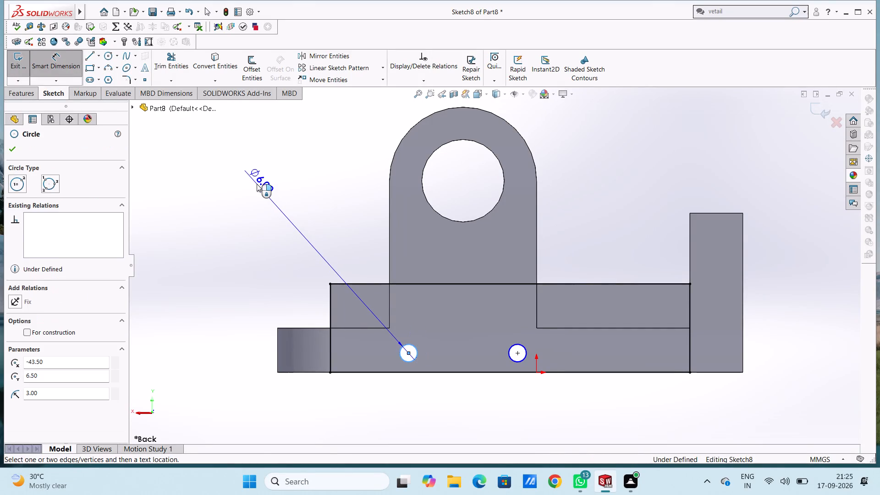
{"action": "left_click", "coordinate": [257, 184]}
{"action": "left_click", "coordinate": [213, 173]}
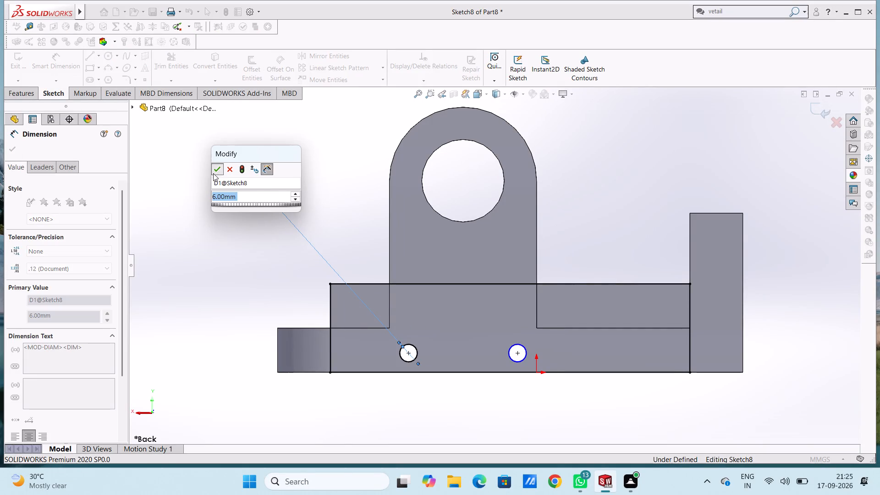
{"action": "left_click", "coordinate": [193, 182]}
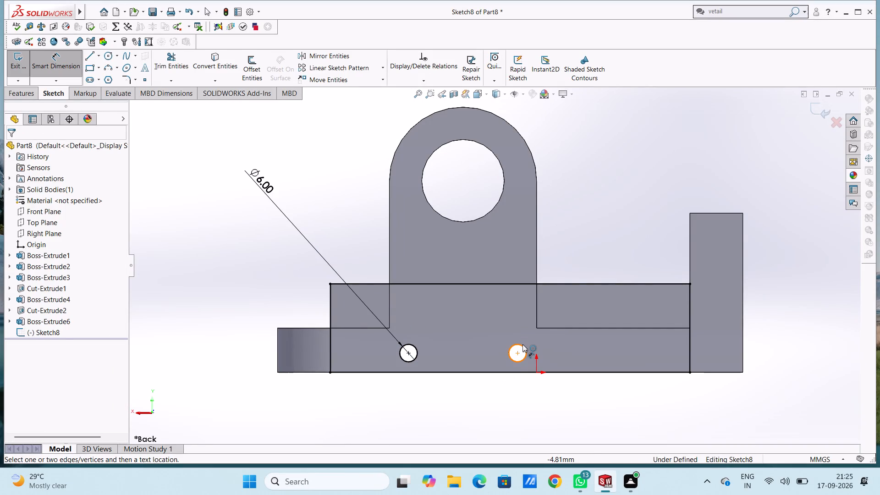
{"action": "left_click", "coordinate": [523, 344]}
{"action": "left_click", "coordinate": [671, 176]}
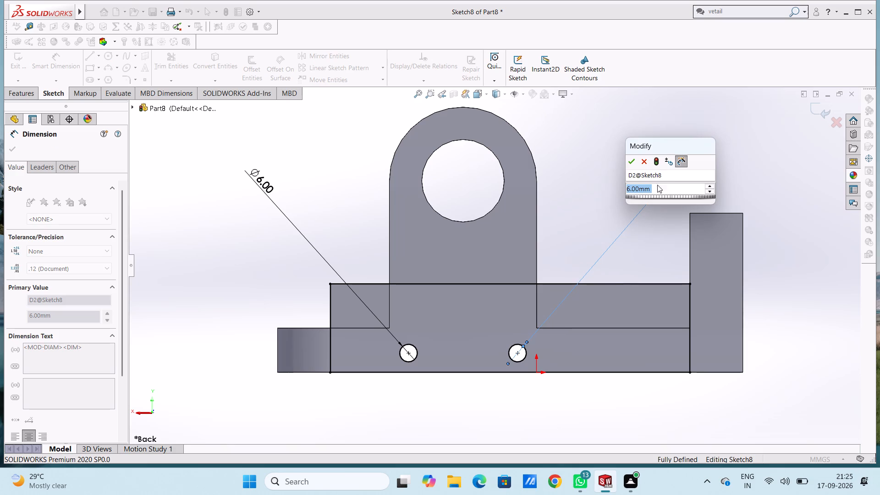
{"action": "left_click", "coordinate": [633, 162]}
{"action": "left_click", "coordinate": [587, 165]}
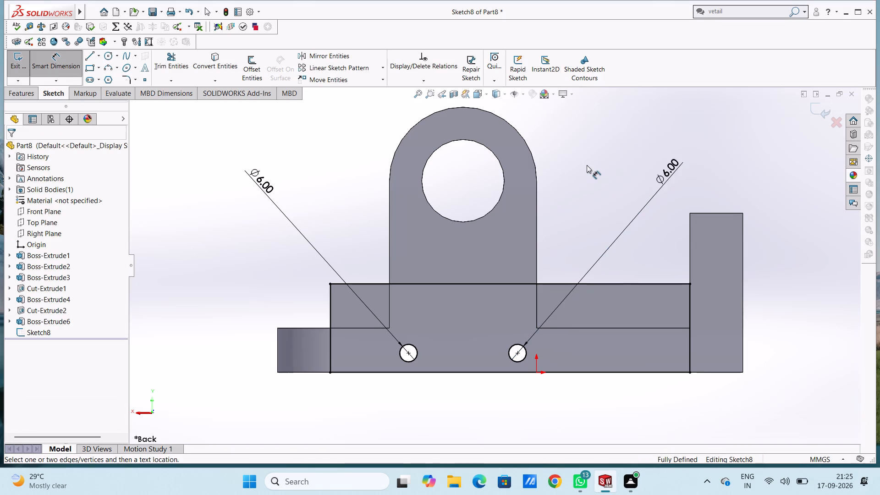
{"action": "key", "text": "Escape"}
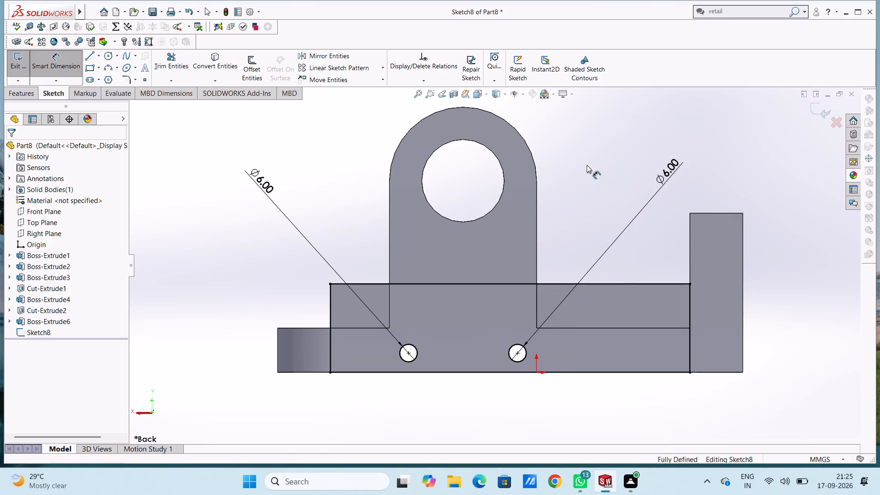
Extrude the rectangle with its two holes 10 mm blind, reversed inward over the base plate and merged with the body.
{"action": "key", "text": "ctrl+7"}
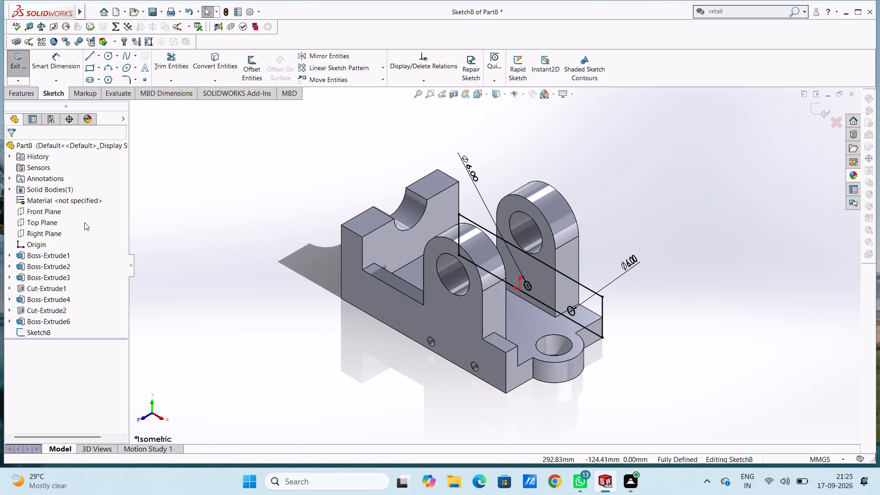
{"action": "left_click", "coordinate": [27, 94]}
{"action": "left_click", "coordinate": [24, 69]}
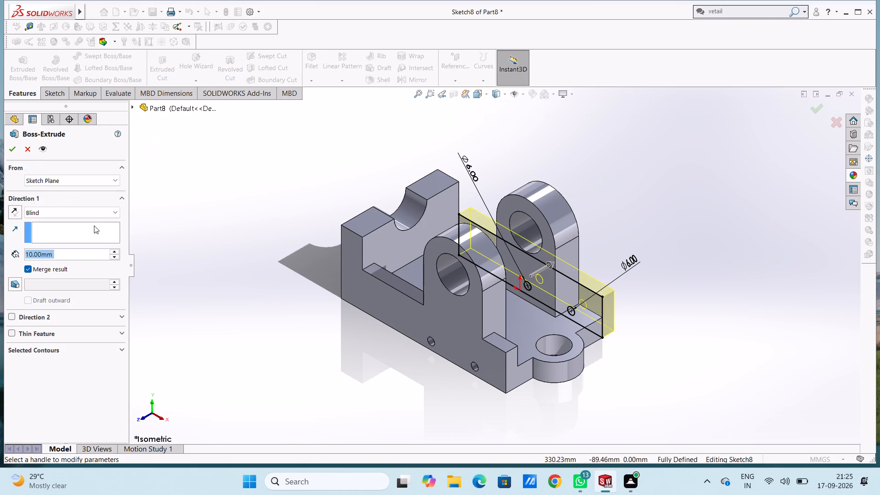
{"action": "left_click", "coordinate": [11, 214]}
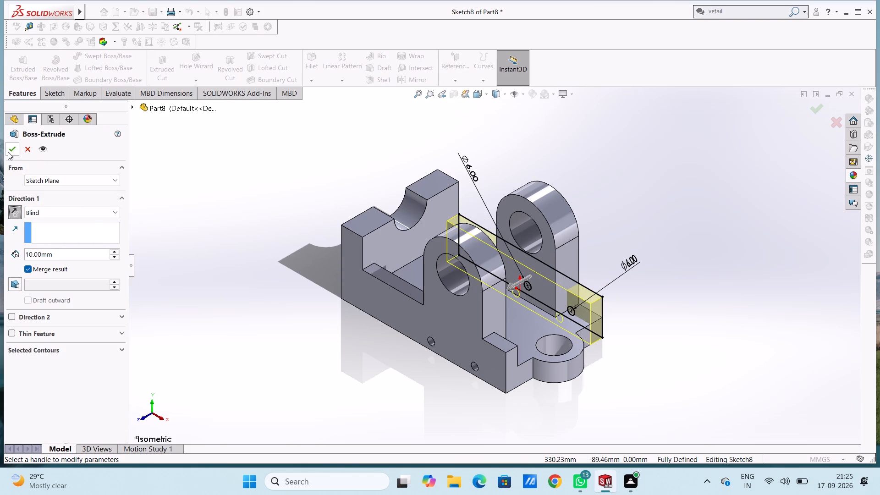
{"action": "left_click", "coordinate": [8, 152]}
{"action": "left_click", "coordinate": [185, 207]}
Start a sketch on the end wall's inner face and trace the notch edge with a three-point arc of 14 mm radius.
{"action": "middle_click_drag", "start_coordinate": [212, 209], "coordinate": [288, 254]}
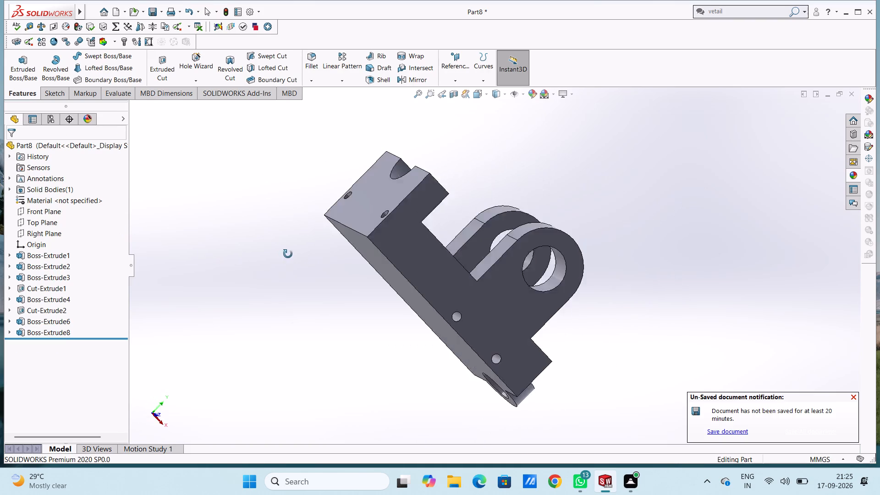
{"action": "middle_click_drag", "start_coordinate": [288, 254], "coordinate": [242, 272]}
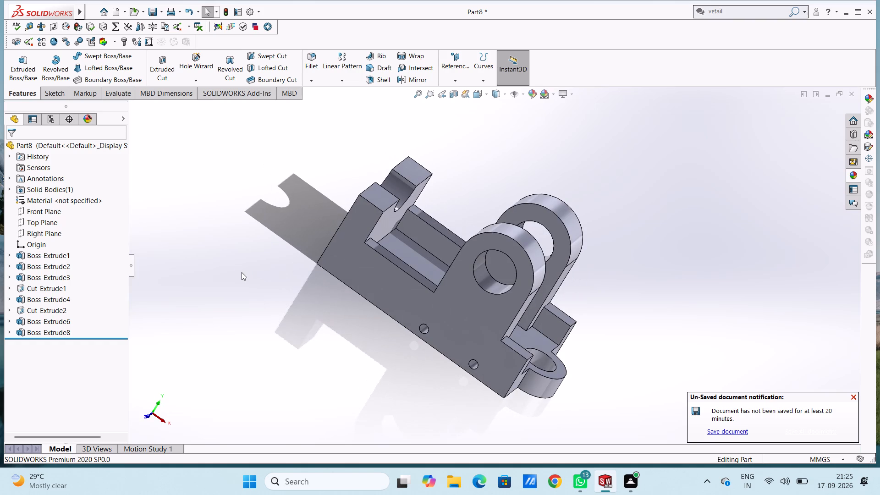
{"action": "key", "text": "ctrl+5"}
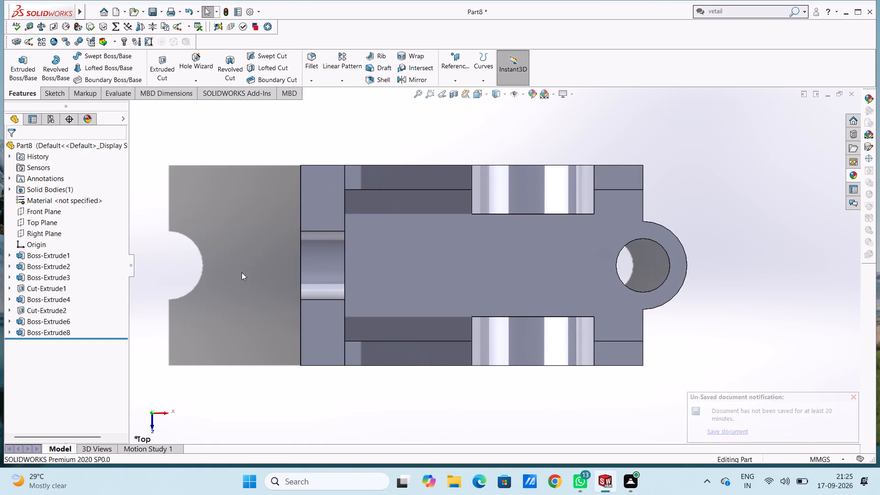
{"action": "key", "text": "ctrl+7"}
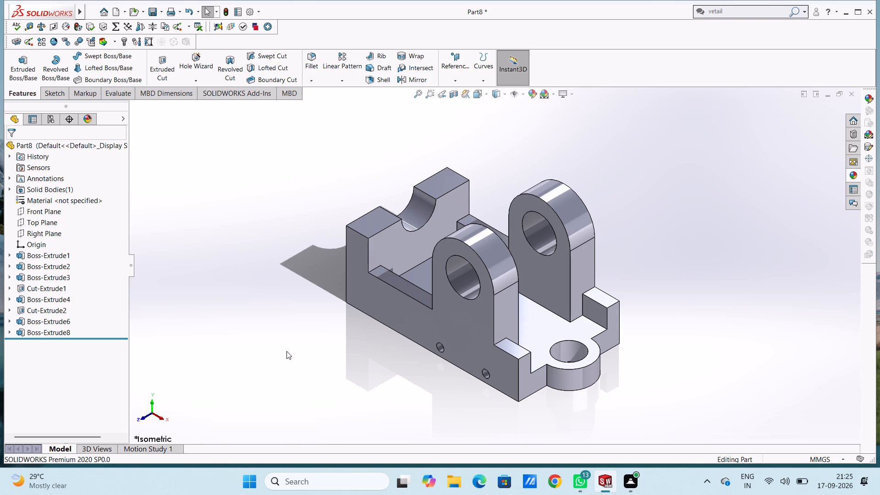
{"action": "key", "text": "ctrl+1"}
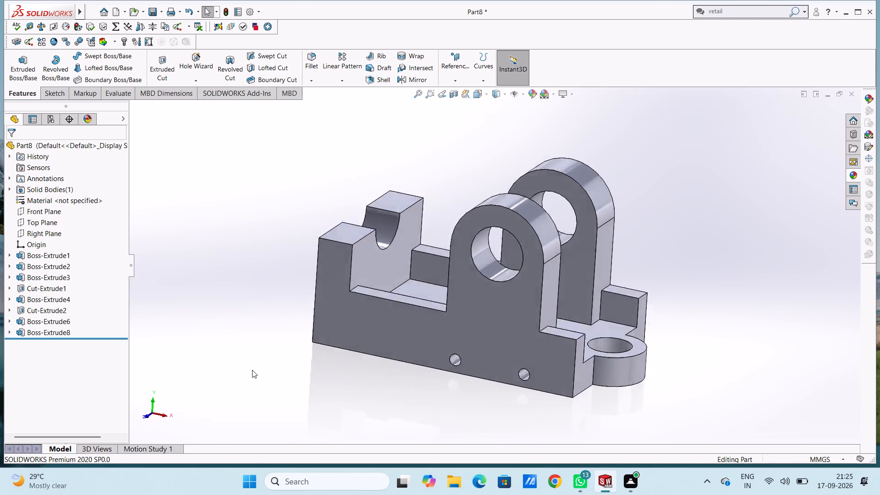
{"action": "key", "text": "ctrl+3"}
{"action": "key", "text": "ctrl+4"}
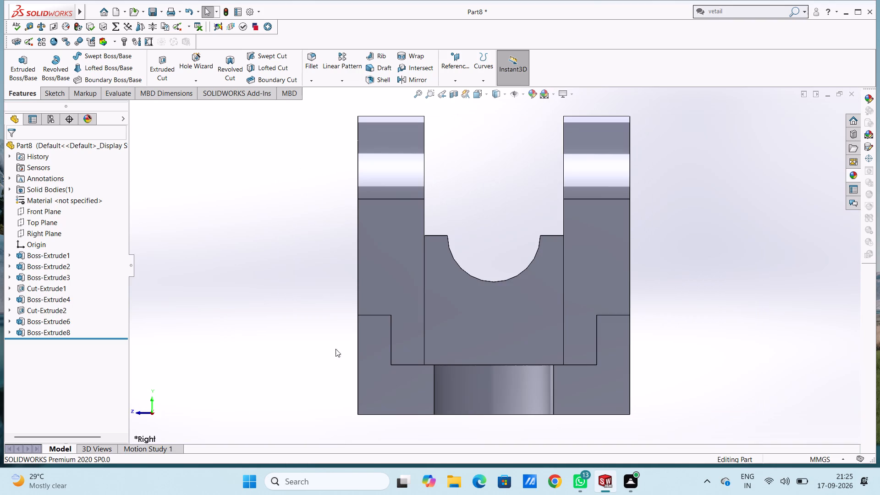
{"action": "left_click", "coordinate": [463, 319]}
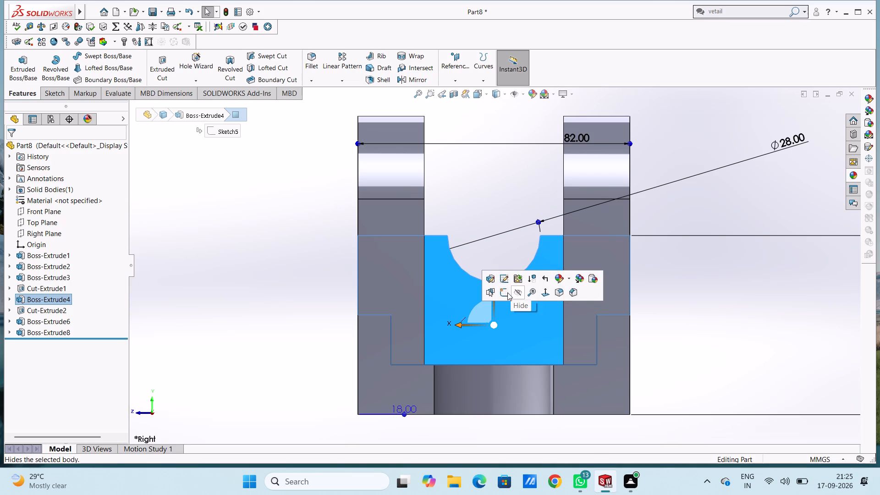
{"action": "left_click", "coordinate": [506, 293]}
{"action": "left_click", "coordinate": [502, 233]}
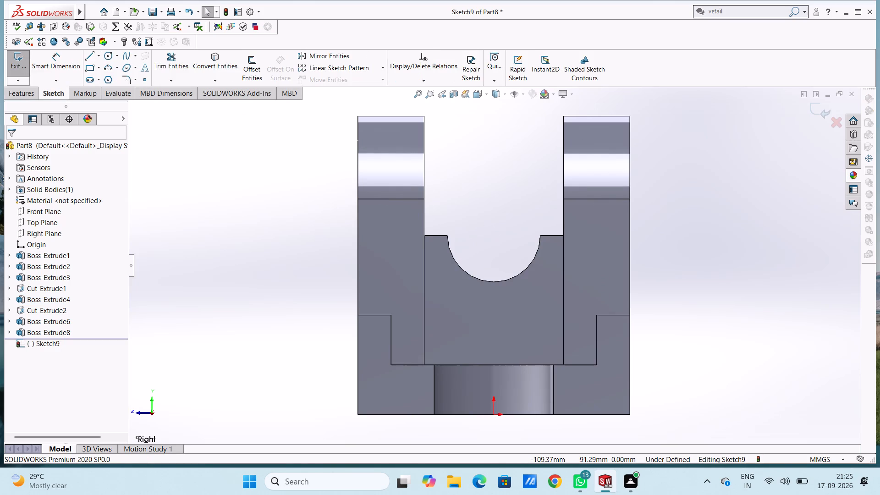
{"action": "left_click", "coordinate": [107, 67]}
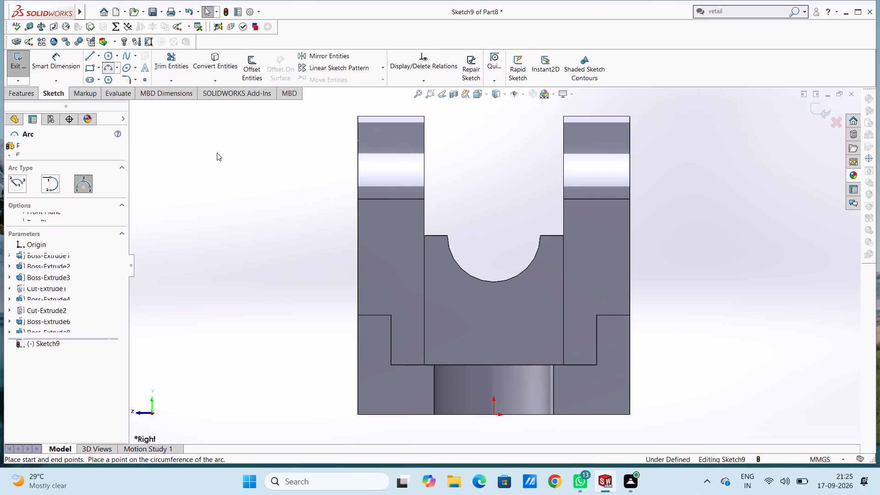
{"action": "left_click", "coordinate": [448, 235]}
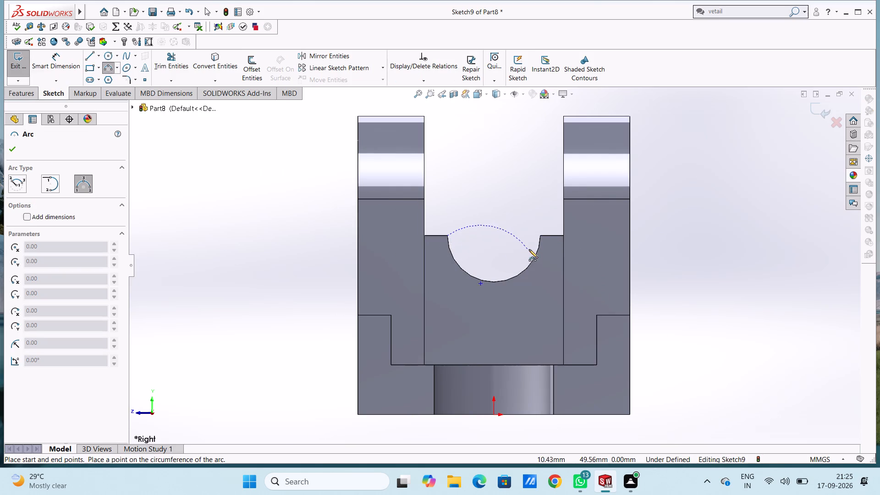
{"action": "left_click", "coordinate": [541, 237]}
{"action": "left_click", "coordinate": [518, 275]}
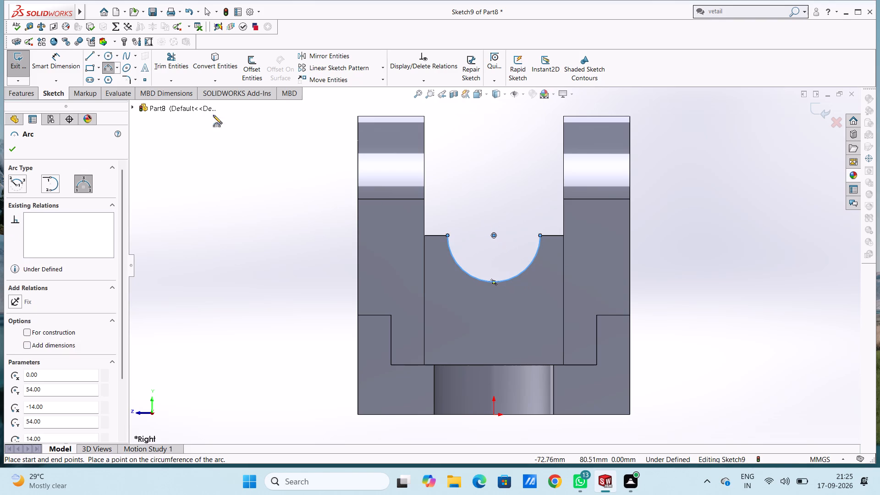
Draw a circle of 22 mm radius centred on the notch arc's centre point.
{"action": "left_click", "coordinate": [103, 55]}
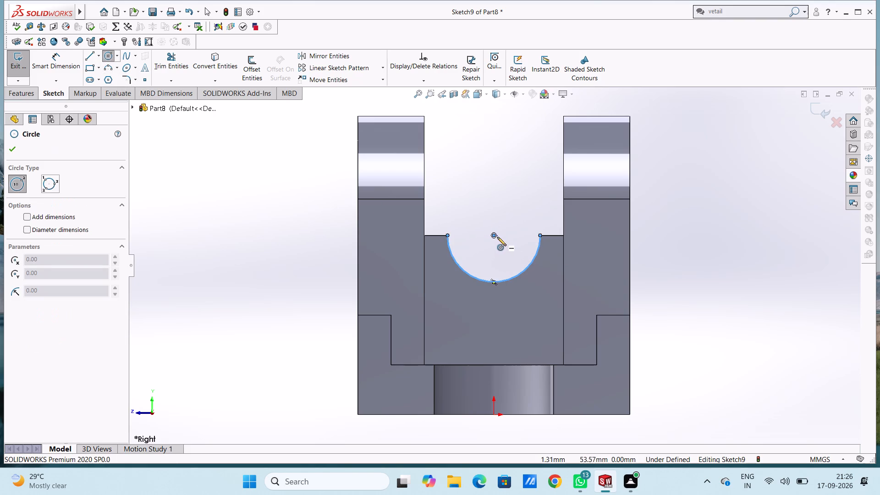
{"action": "left_click", "coordinate": [495, 234]}
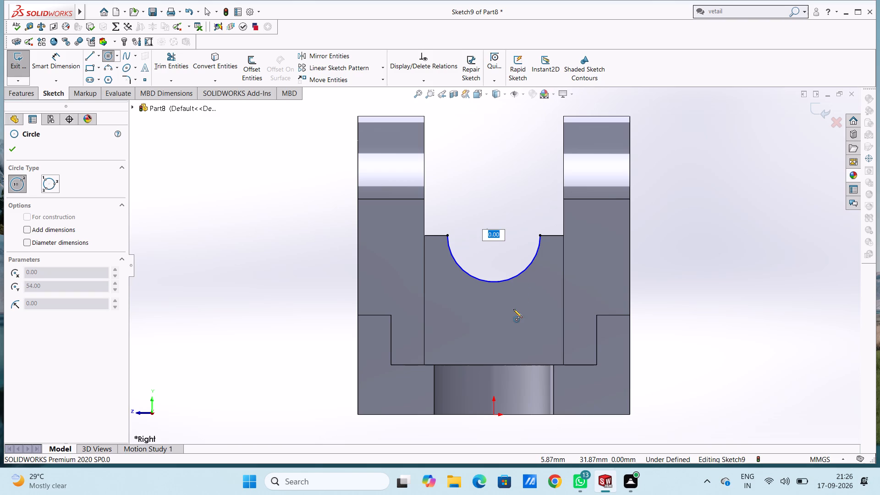
{"action": "type", "text": "22"}
{"action": "key", "text": "Return"}
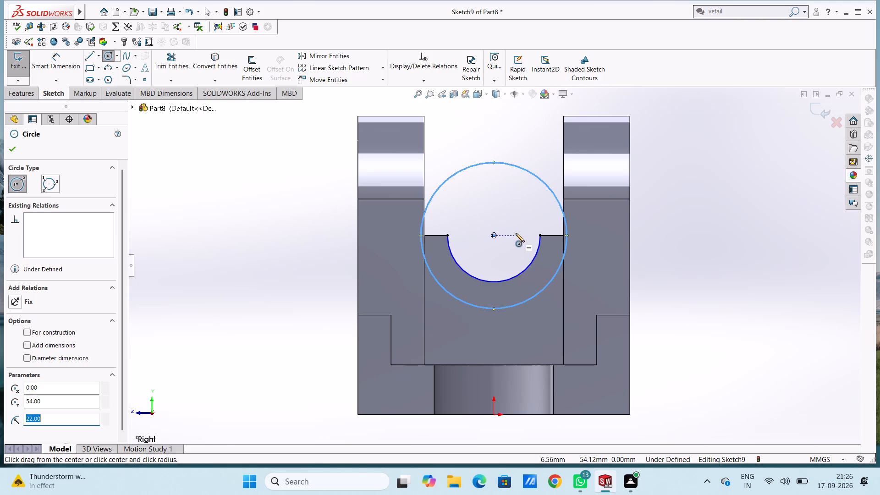
{"action": "key", "text": "Escape"}
{"action": "key", "text": "Escape"}
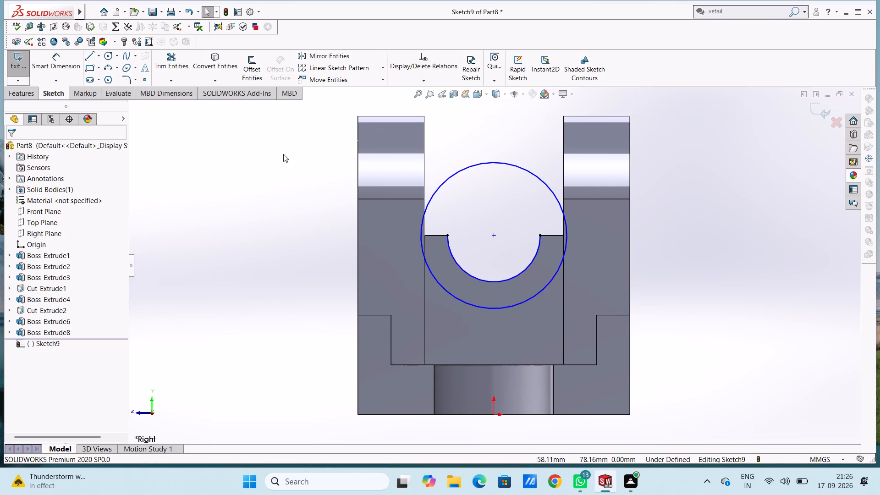
Dimension the notch arc at 14 mm radius and set the concentric circle's diameter to 36 mm.
{"action": "left_click", "coordinate": [58, 56]}
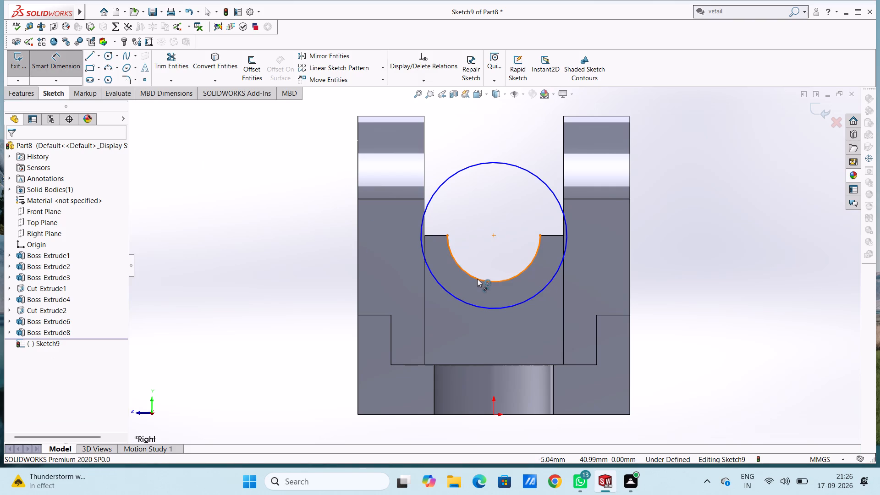
{"action": "left_click", "coordinate": [478, 278]}
{"action": "left_click", "coordinate": [274, 369]}
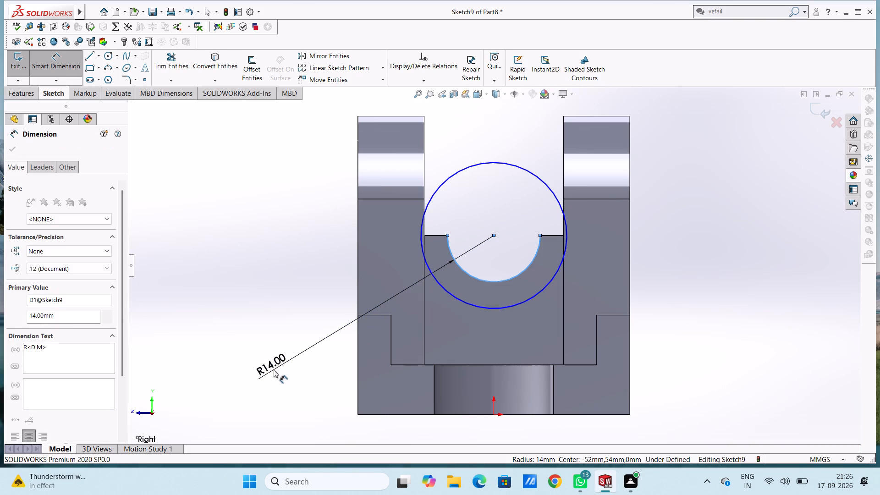
{"action": "left_click", "coordinate": [236, 355]}
{"action": "left_click", "coordinate": [219, 301]}
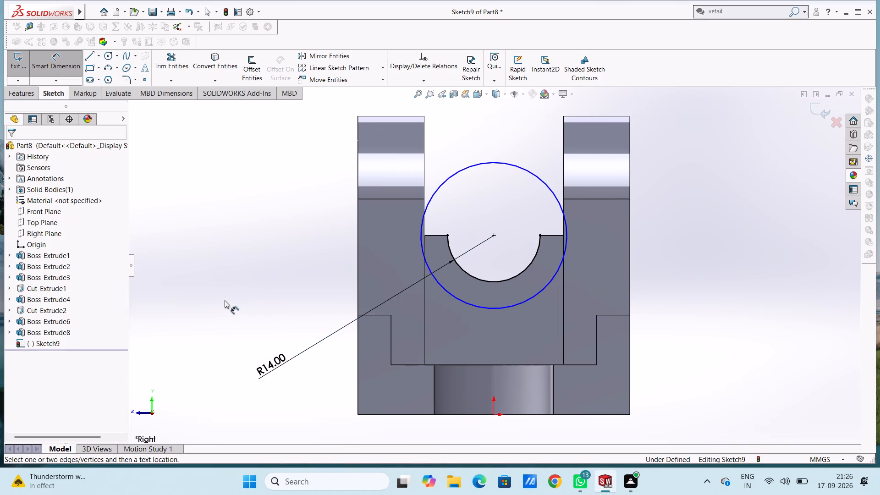
{"action": "left_click", "coordinate": [450, 294]}
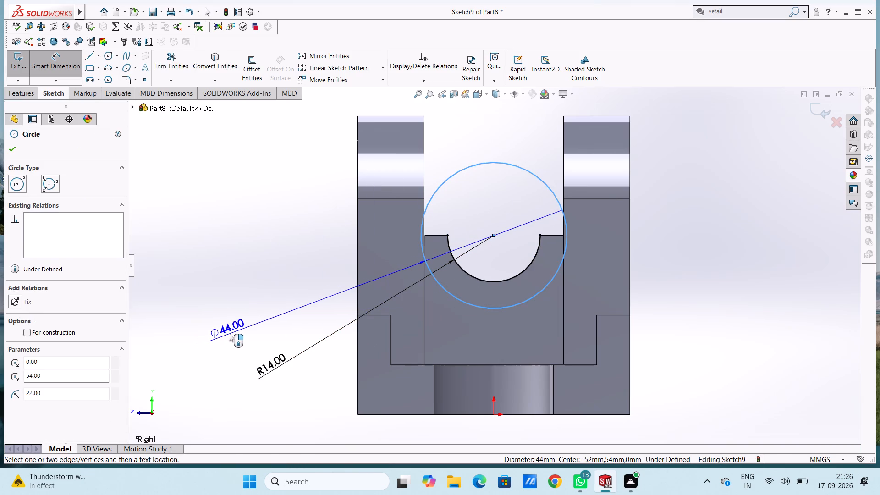
{"action": "left_click", "coordinate": [229, 333]}
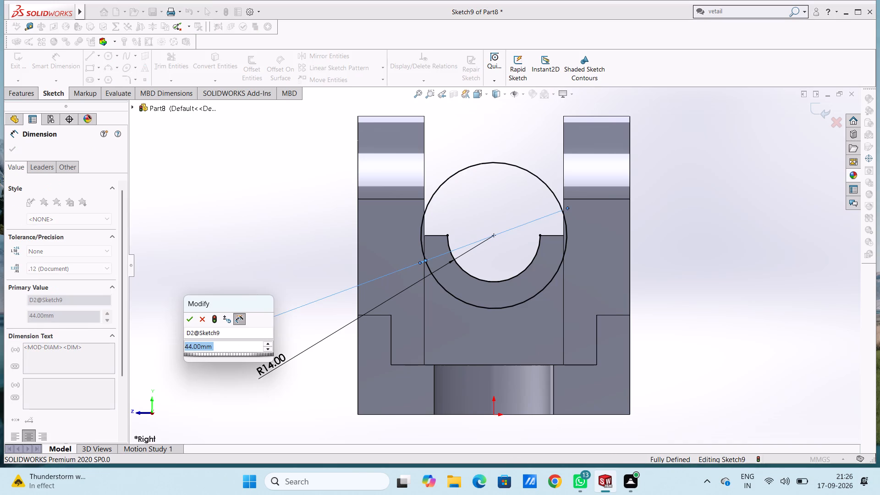
{"action": "type", "text": "36"}
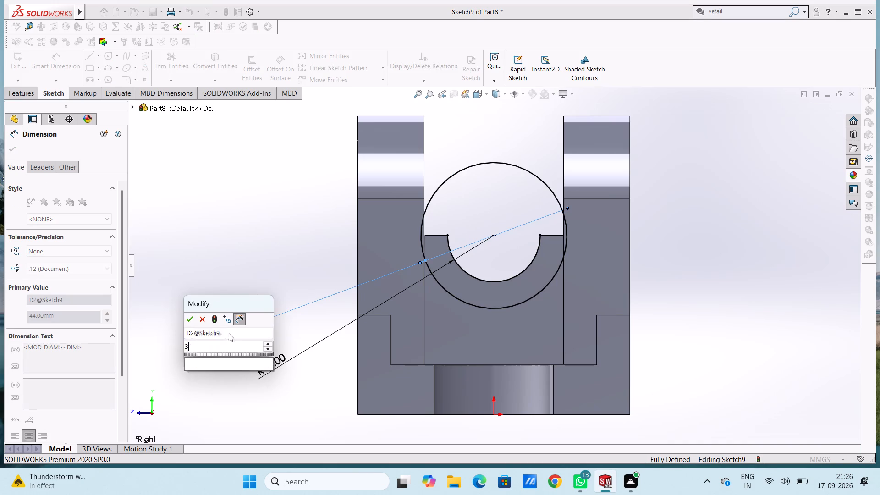
{"action": "key", "text": "Return"}
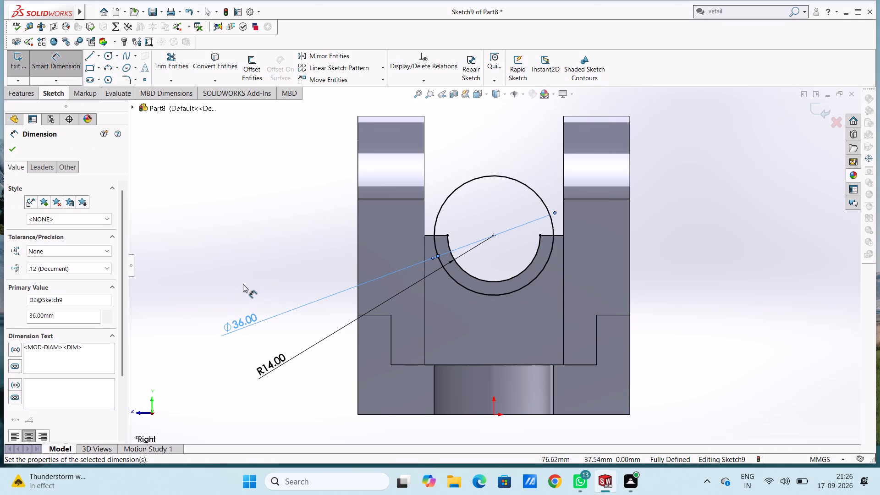
{"action": "left_click", "coordinate": [243, 284]}
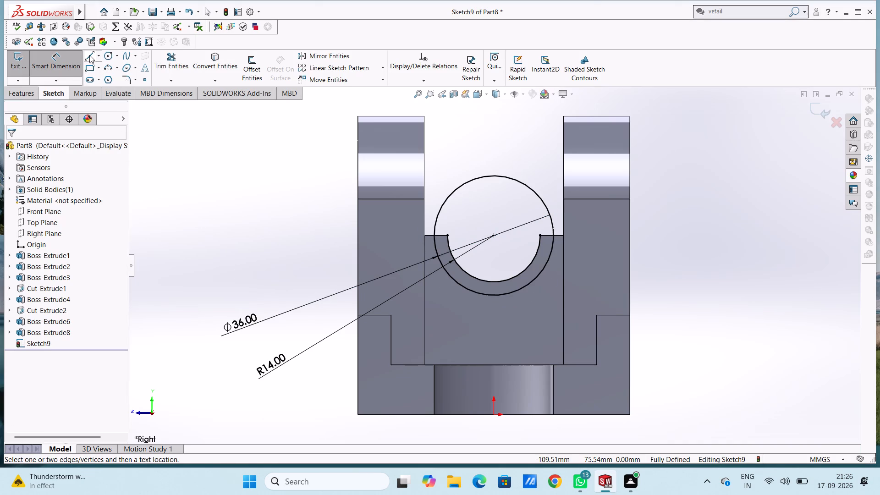
Draw a 36 mm horizontal line across the circle through its centre, along the end wall's top edge.
{"action": "left_click", "coordinate": [89, 55]}
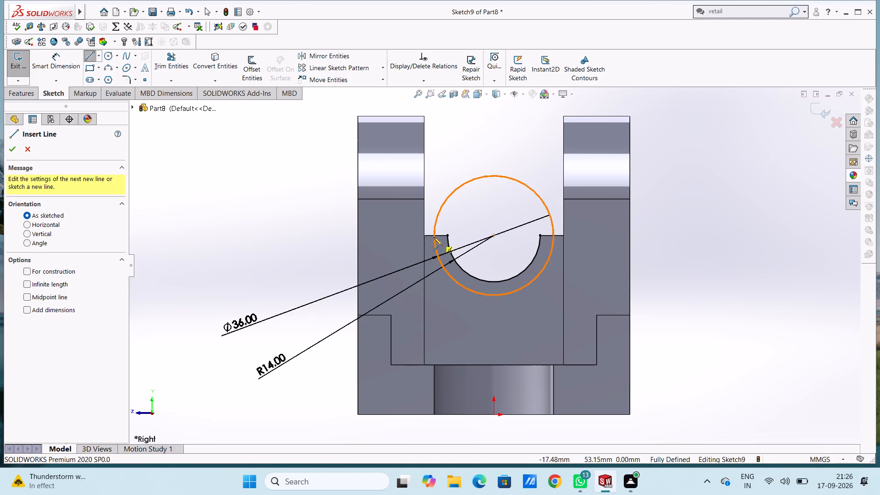
{"action": "left_click", "coordinate": [433, 236]}
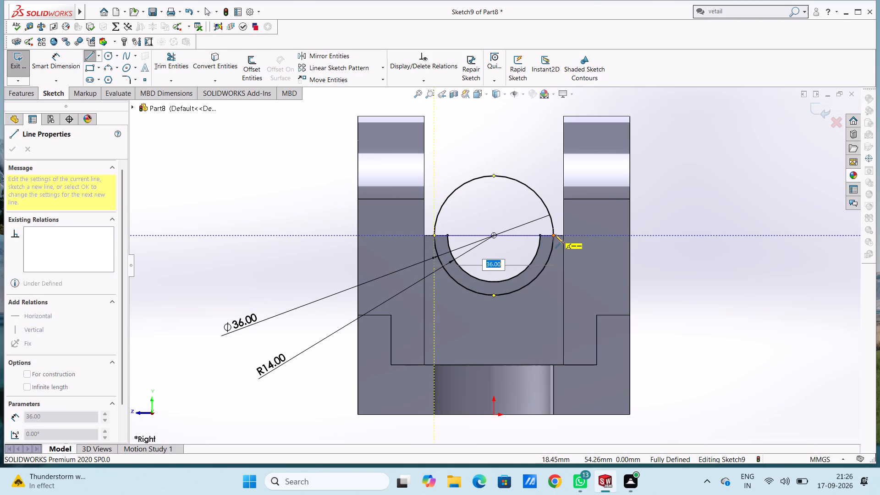
{"action": "left_click", "coordinate": [555, 235]}
{"action": "key", "text": "Escape"}
{"action": "key", "text": "Escape"}
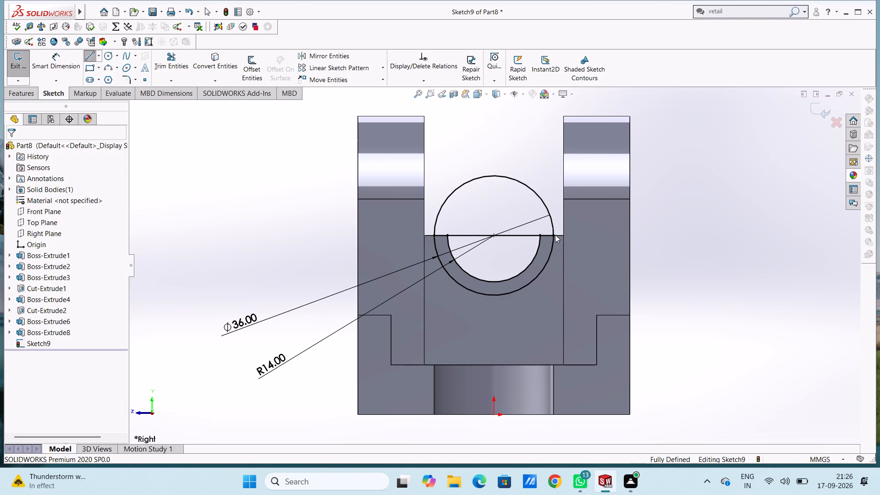
Trim away the circle's upper half and the part of the horizontal line spanning the notch opening.
{"action": "scroll", "coordinate": [509, 221], "scroll_direction": "down", "scroll_amount": 1}
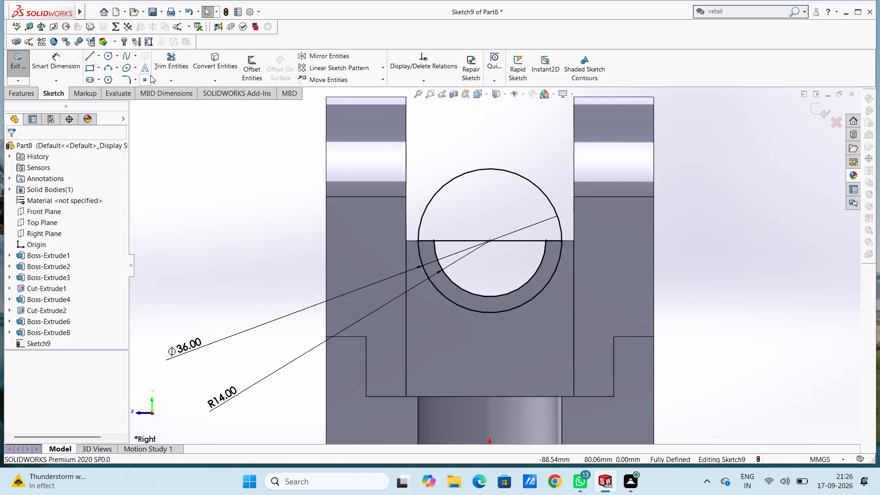
{"action": "left_click", "coordinate": [164, 59]}
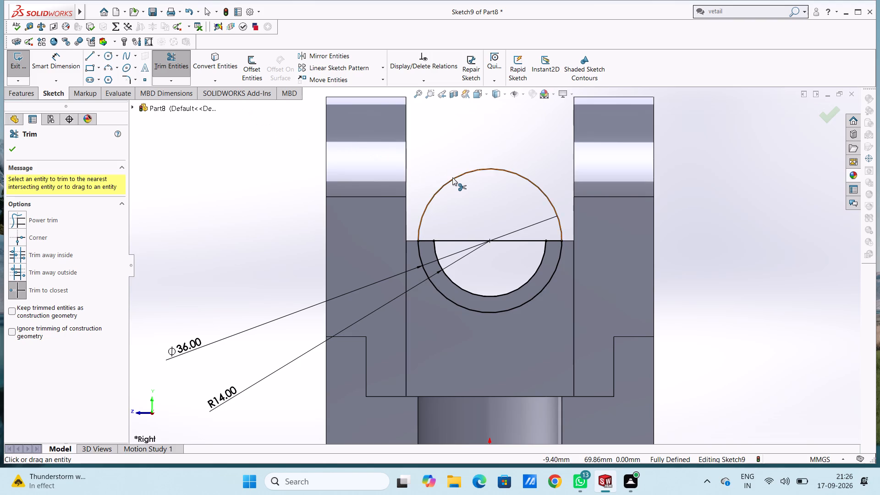
{"action": "left_click", "coordinate": [452, 178]}
{"action": "left_click", "coordinate": [456, 238]}
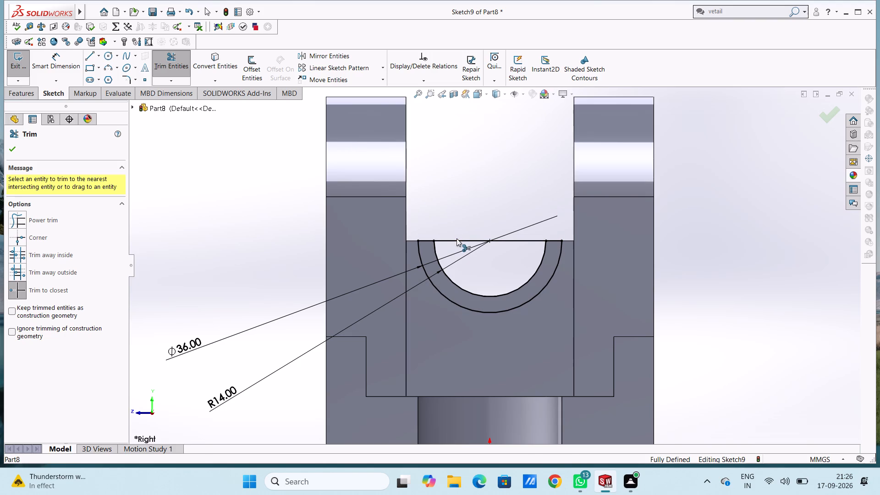
{"action": "key", "text": "Escape"}
{"action": "left_click", "coordinate": [461, 237]}
{"action": "left_click", "coordinate": [461, 239]}
{"action": "left_click", "coordinate": [461, 239]}
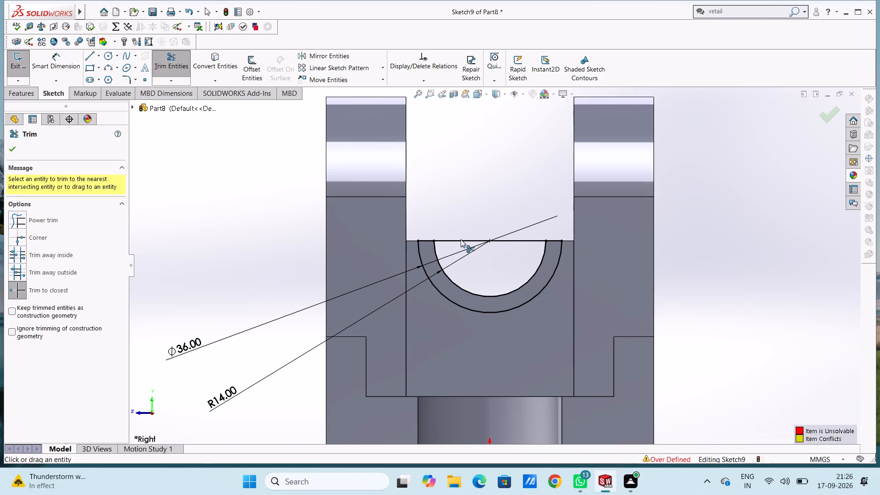
{"action": "double_click", "coordinate": [461, 239]}
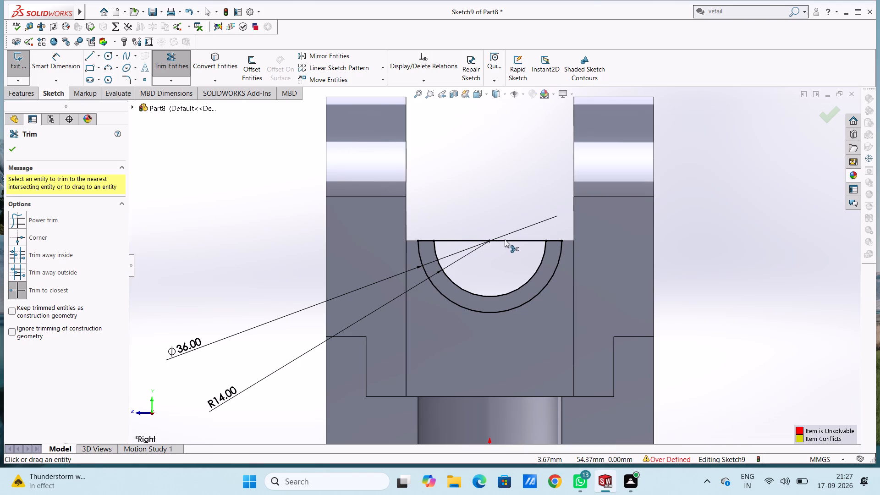
{"action": "left_click", "coordinate": [506, 238]}
{"action": "scroll", "coordinate": [505, 242], "scroll_direction": "down", "scroll_amount": 5}
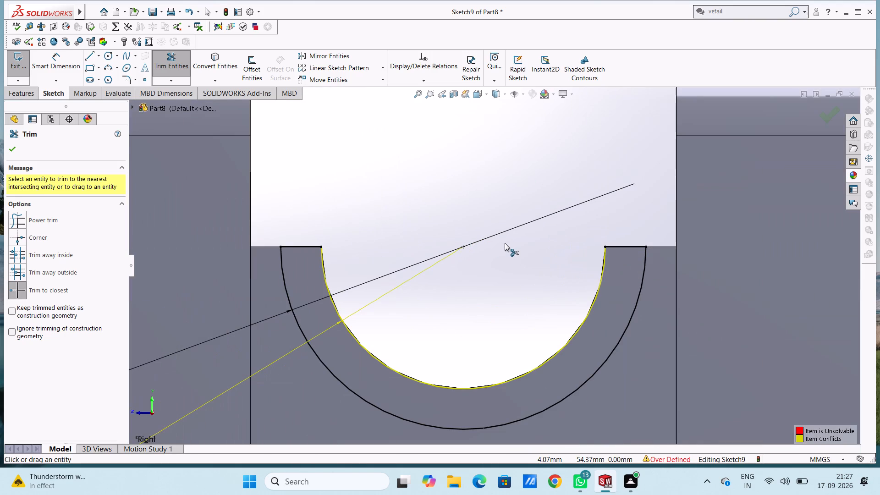
{"action": "key", "text": "Escape"}
{"action": "key", "text": "Escape"}
{"action": "key", "text": "Escape"}
{"action": "scroll", "coordinate": [505, 243], "scroll_direction": "up", "scroll_amount": 11}
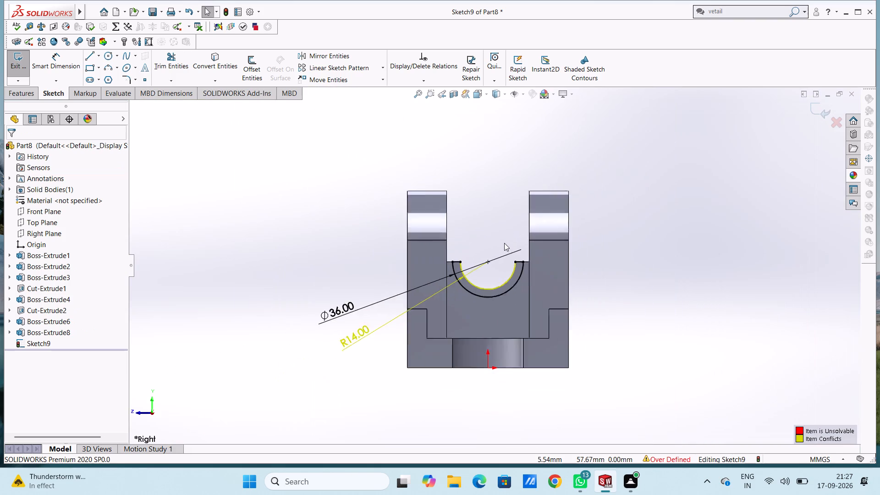
Delete the 14 mm radius dimension from the notch arc.
{"action": "left_click", "coordinate": [393, 319]}
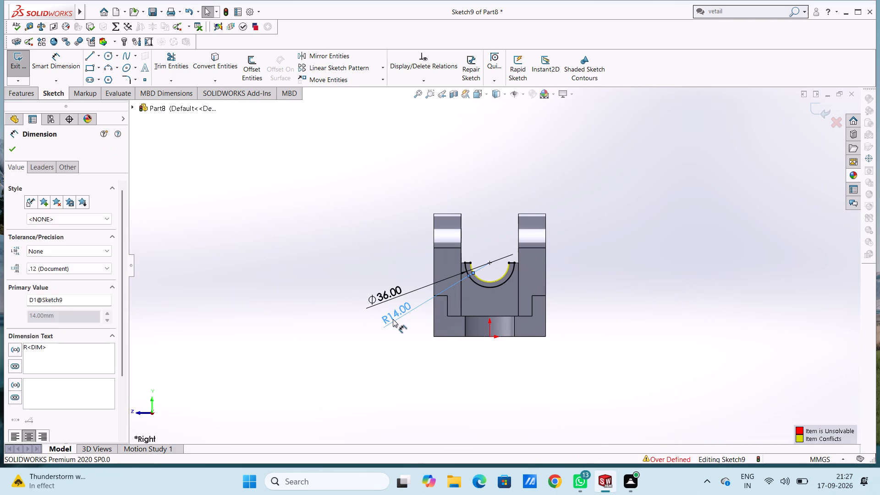
{"action": "key", "text": "Delete"}
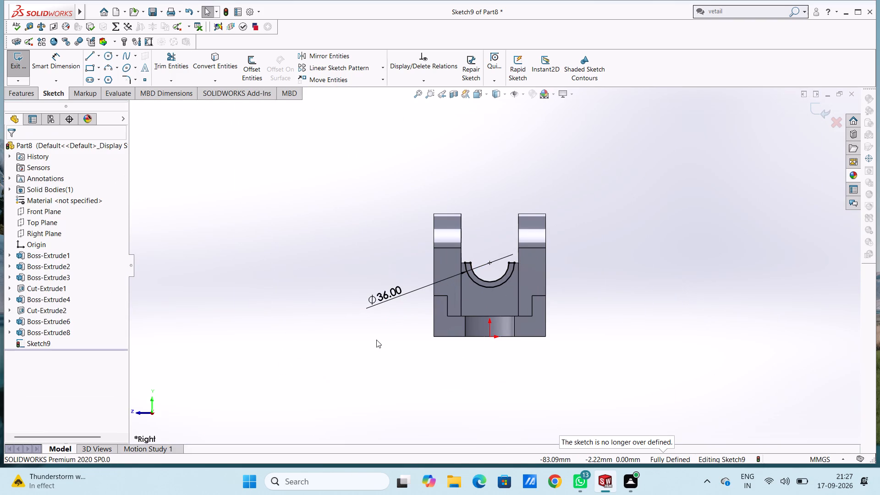
Set the outer arc's diameter dimension to 44 mm.
{"action": "key", "text": "ctrl+7"}
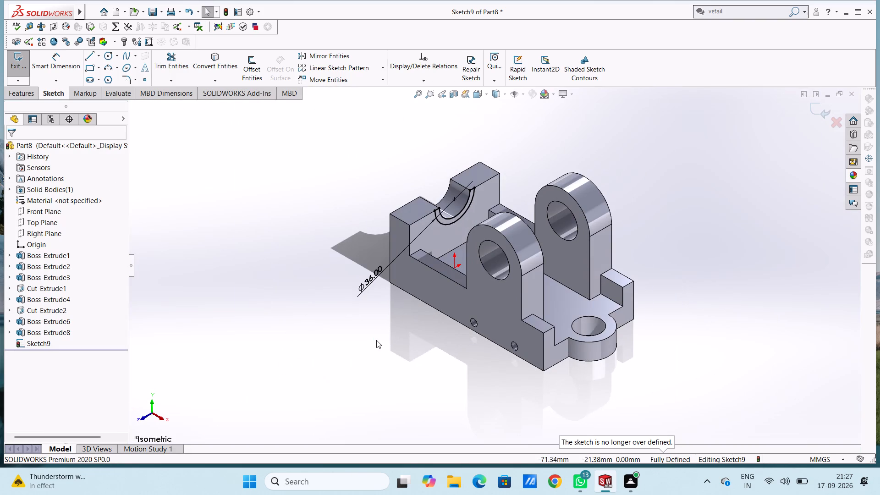
{"action": "left_click", "coordinate": [14, 95]}
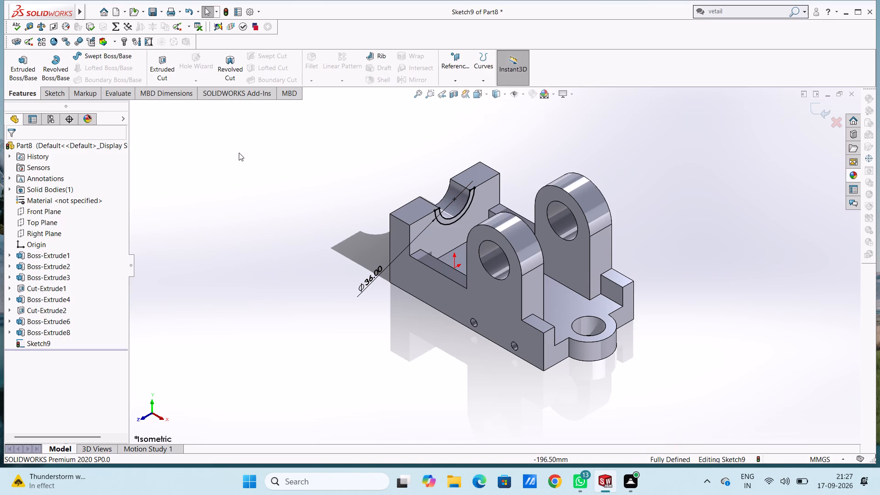
{"action": "left_click", "coordinate": [46, 95]}
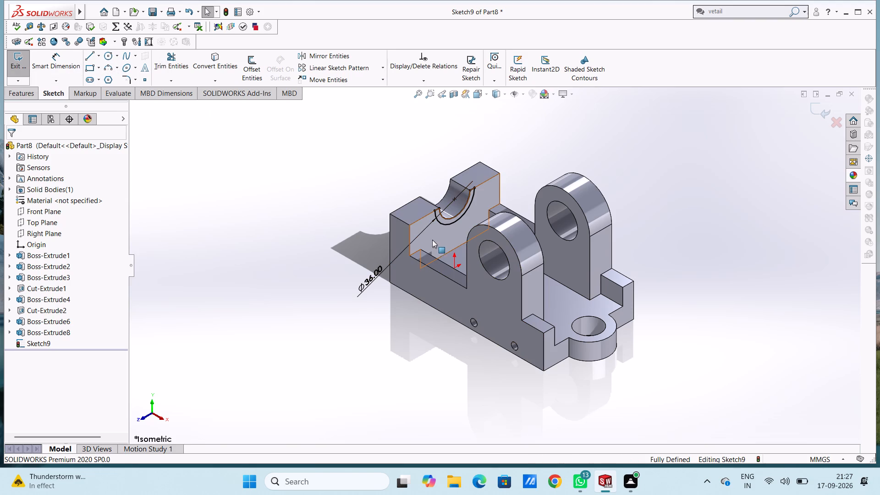
{"action": "left_click", "coordinate": [70, 66]}
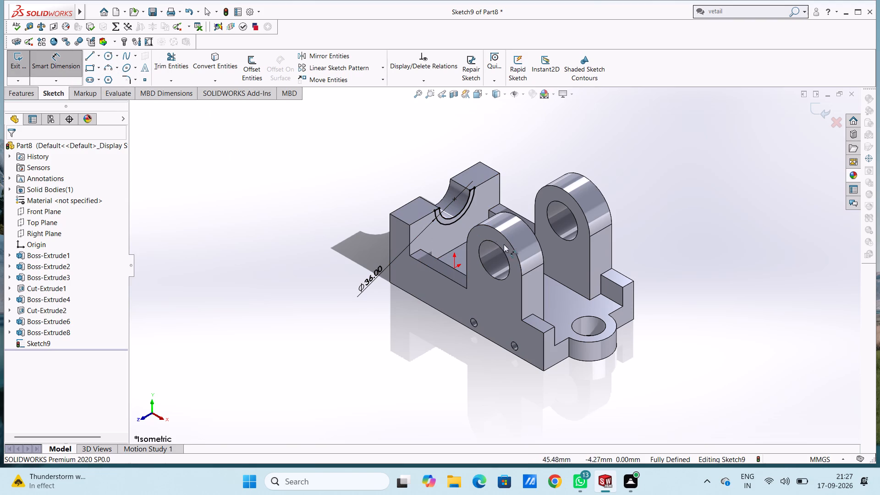
{"action": "double_click", "coordinate": [360, 285]}
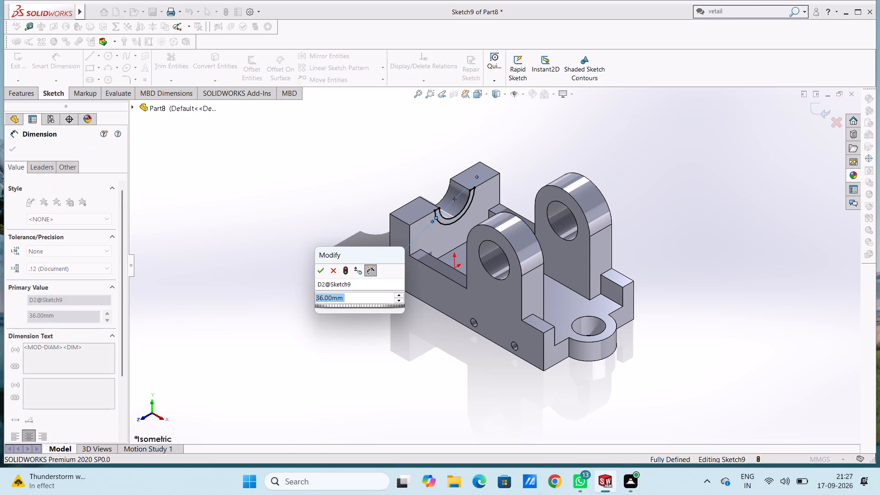
{"action": "type", "text": "44"}
{"action": "key", "text": "Return"}
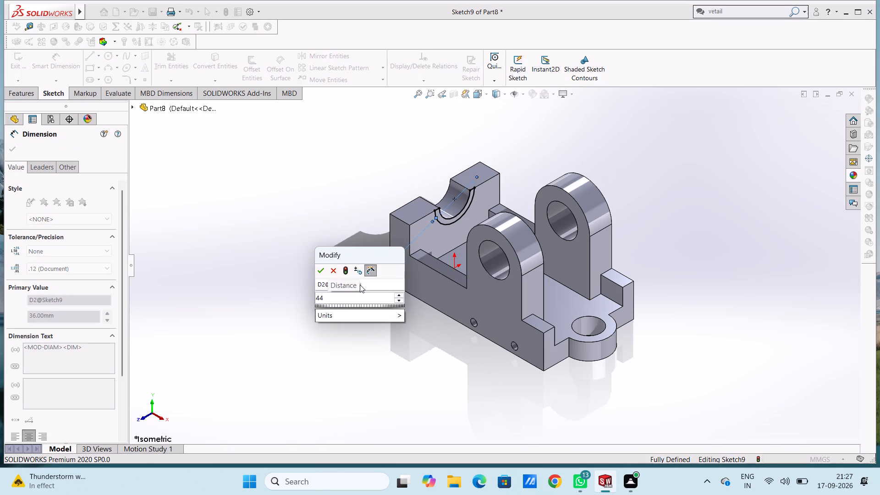
{"action": "left_click", "coordinate": [317, 246]}
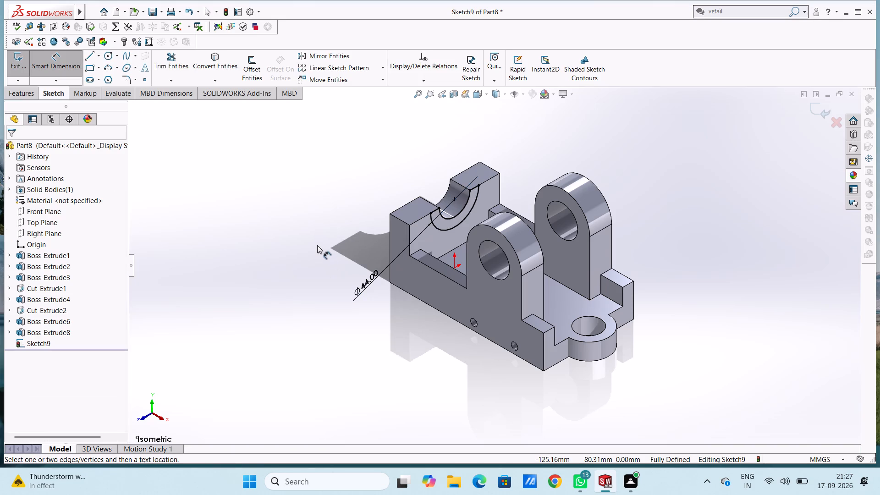
Extrude the half-ring profile 10 mm blind from the end wall's inner face, merged with the body.
{"action": "left_click", "coordinate": [24, 93]}
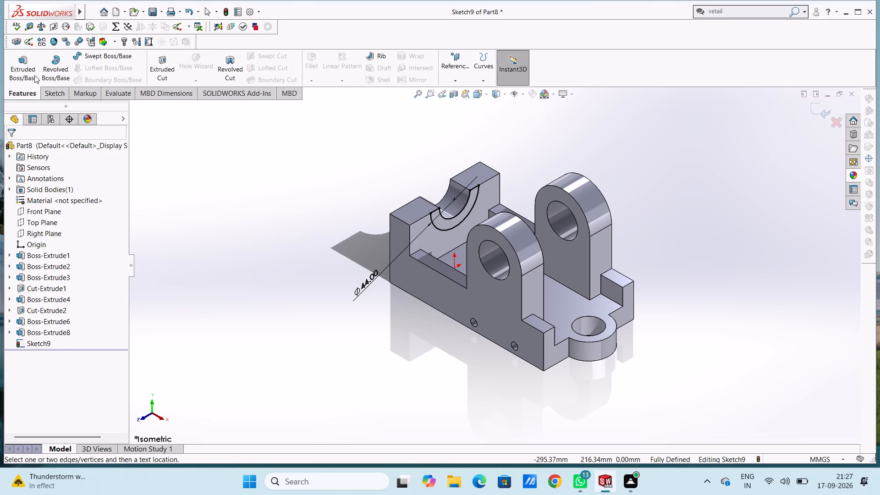
{"action": "left_click", "coordinate": [28, 69]}
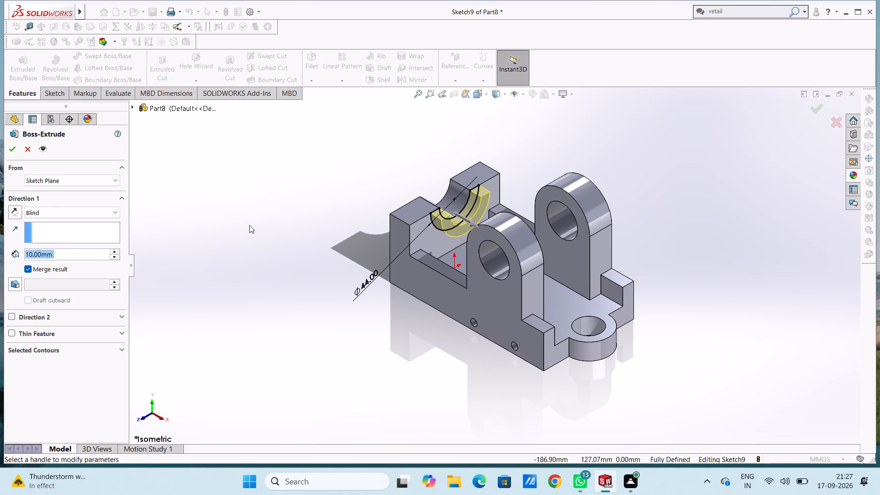
{"action": "left_click", "coordinate": [17, 148]}
{"action": "left_click", "coordinate": [294, 223]}
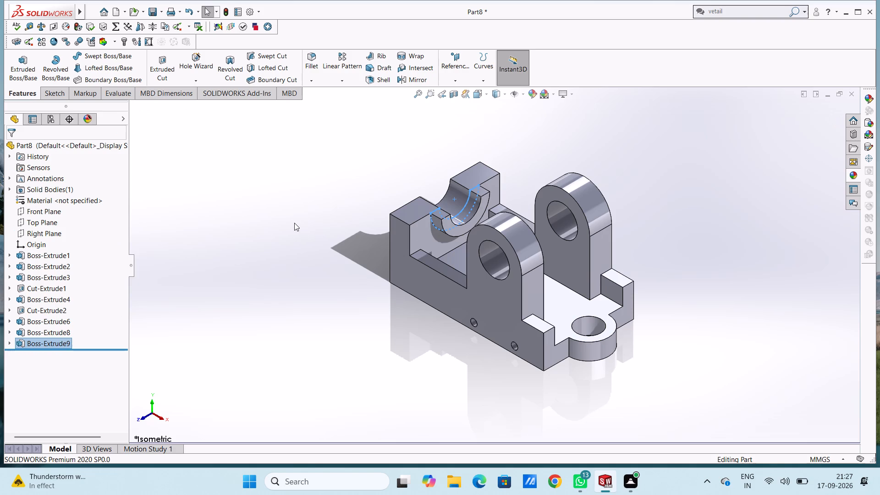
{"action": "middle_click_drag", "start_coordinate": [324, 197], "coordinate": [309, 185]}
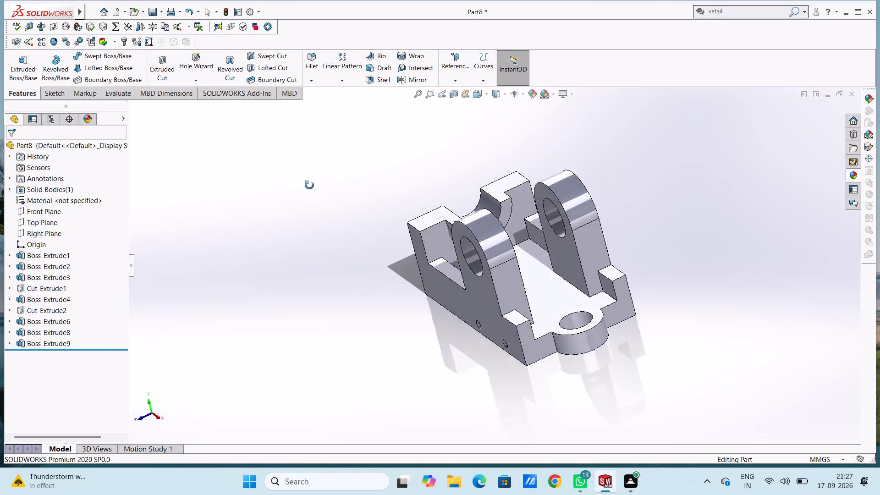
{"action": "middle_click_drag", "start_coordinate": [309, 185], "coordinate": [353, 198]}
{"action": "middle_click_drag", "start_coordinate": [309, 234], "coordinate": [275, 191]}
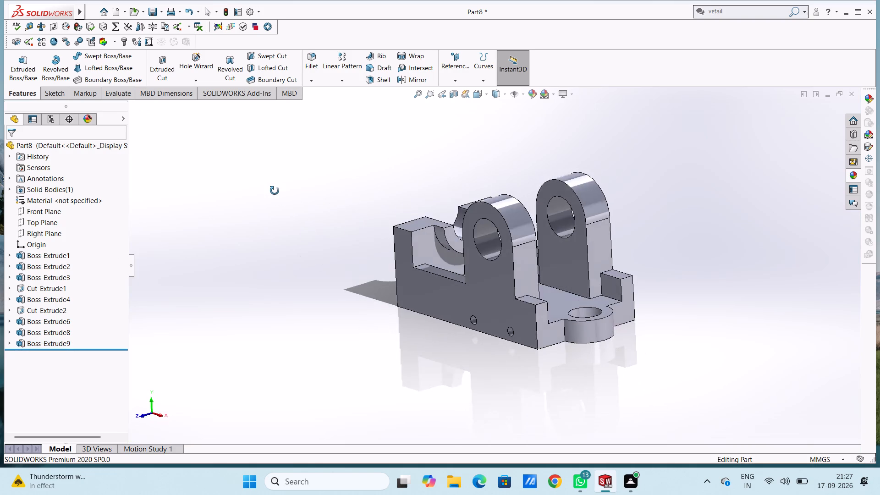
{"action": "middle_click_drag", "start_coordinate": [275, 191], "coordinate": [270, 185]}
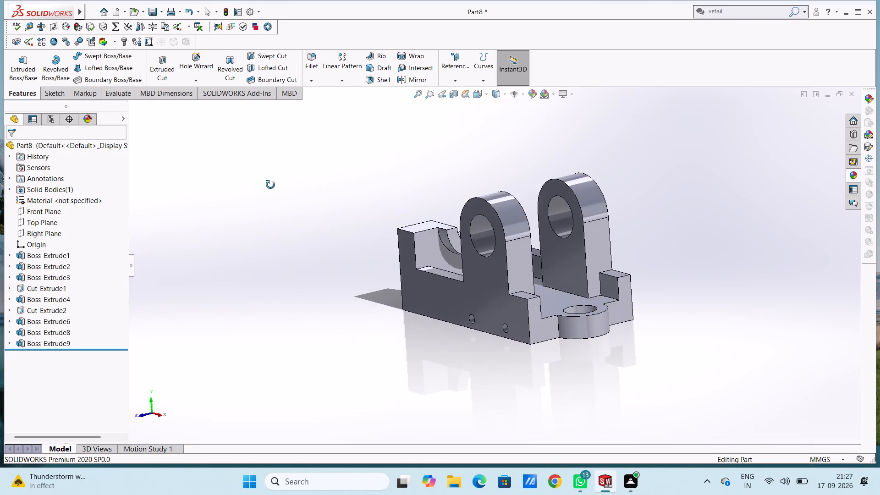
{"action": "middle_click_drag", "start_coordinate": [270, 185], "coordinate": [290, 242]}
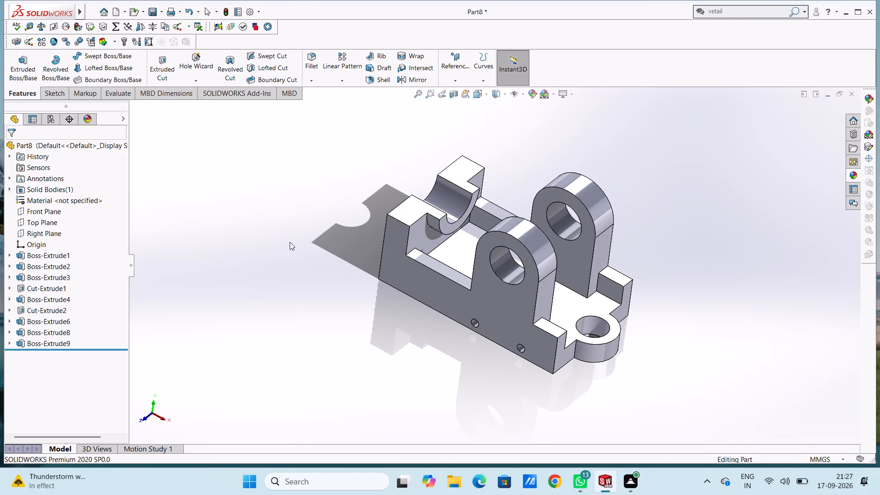
Start a sketch on the side wall's outer face and draw circles of 6 mm and 4 mm radius centred on the hole nearer the end wall.
{"action": "key", "text": "ctrl+1"}
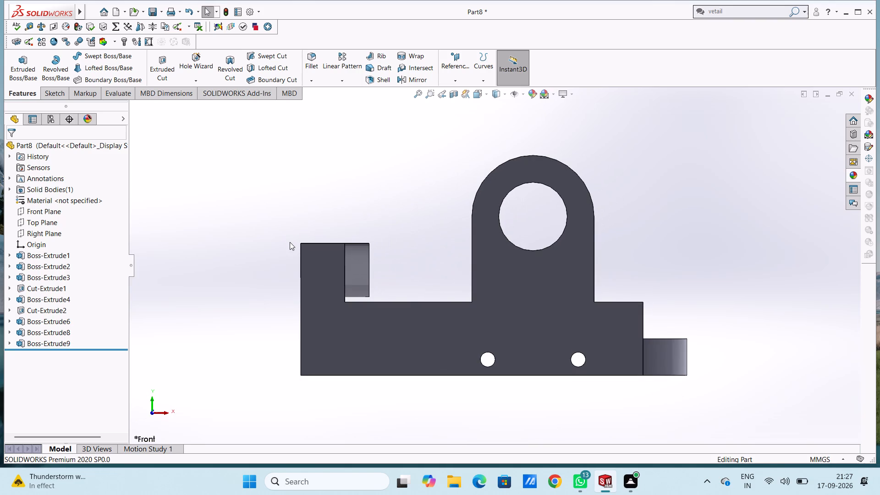
{"action": "left_click", "coordinate": [433, 331]}
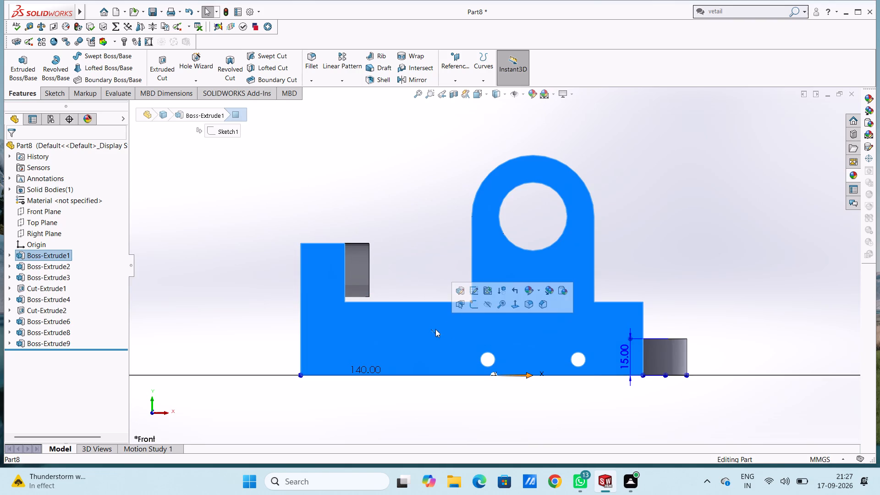
{"action": "left_click", "coordinate": [474, 308]}
{"action": "left_click", "coordinate": [438, 258]}
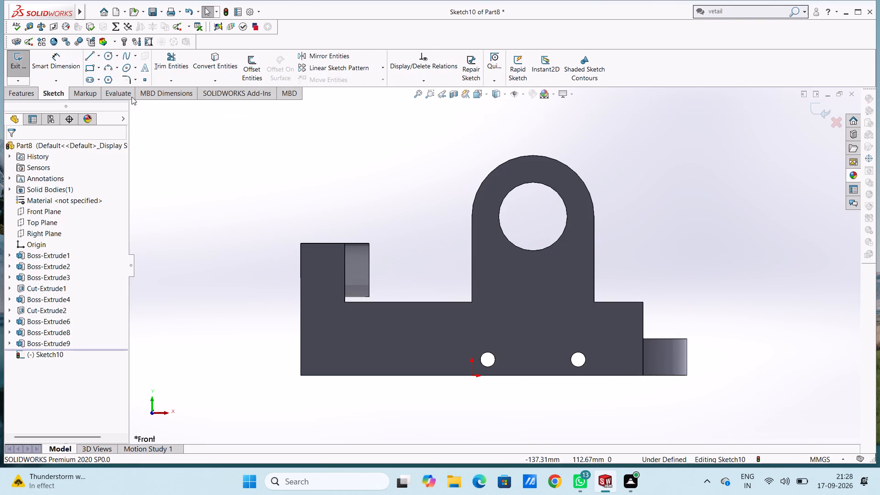
{"action": "left_click", "coordinate": [107, 52]}
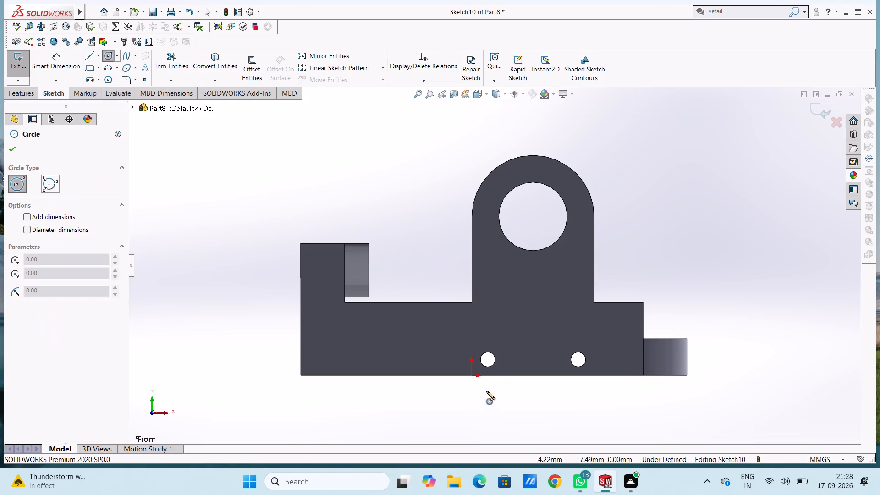
{"action": "left_click", "coordinate": [488, 359]}
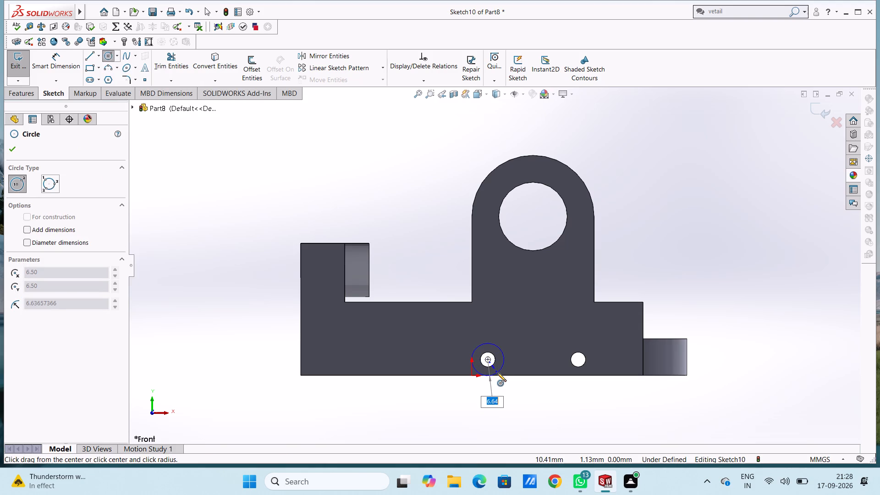
{"action": "scroll", "coordinate": [498, 373], "scroll_direction": "down", "scroll_amount": 5}
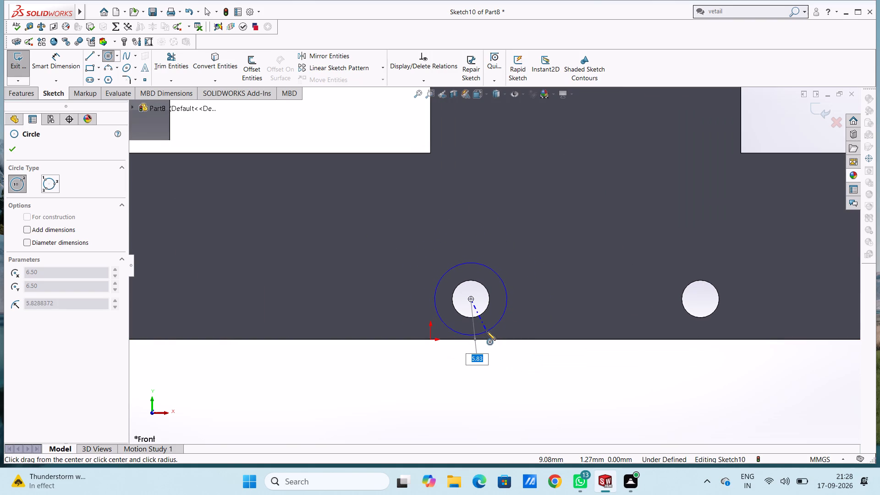
{"action": "key", "text": "6"}
{"action": "key", "text": "Return"}
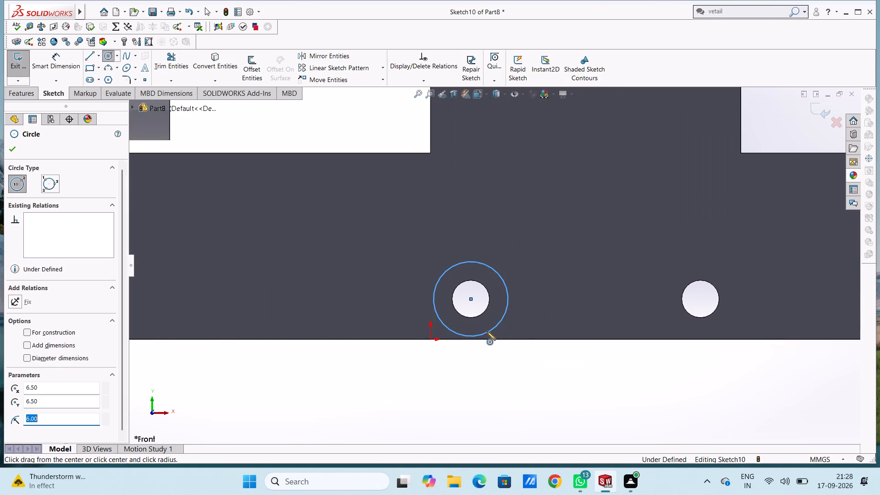
{"action": "left_click", "coordinate": [469, 297]}
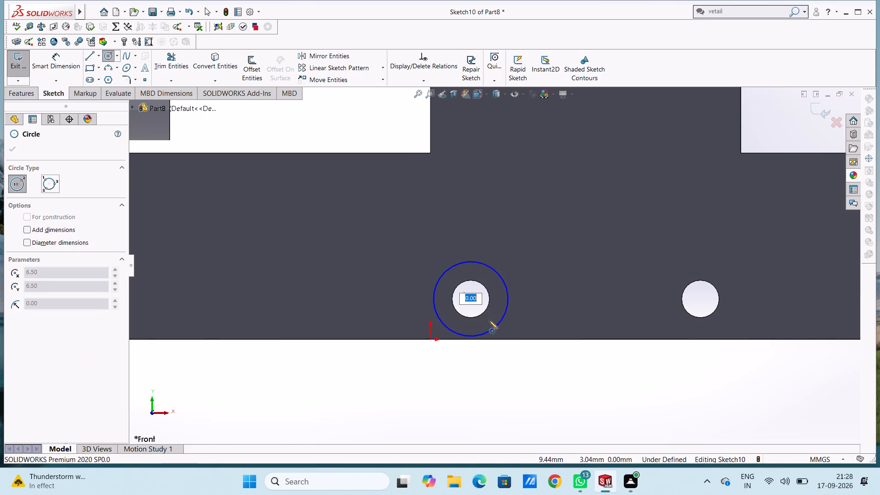
{"action": "key", "text": "4"}
{"action": "key", "text": "Return"}
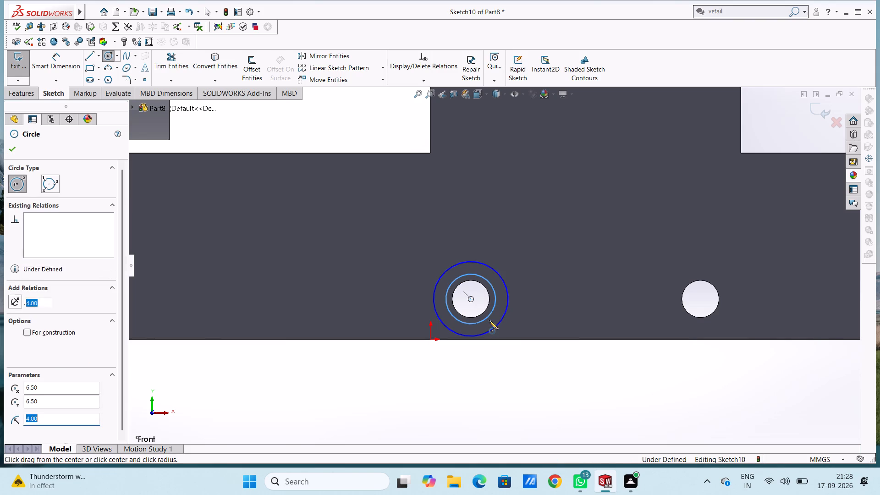
Draw circles of 4 mm and 6 mm radius centred on the side-wall hole nearer the lug.
{"action": "left_click", "coordinate": [701, 298]}
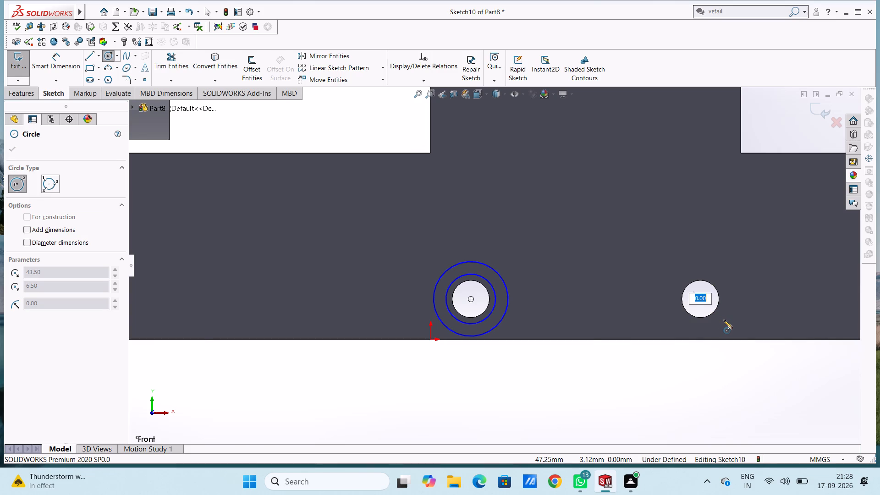
{"action": "key", "text": "4"}
{"action": "key", "text": "Return"}
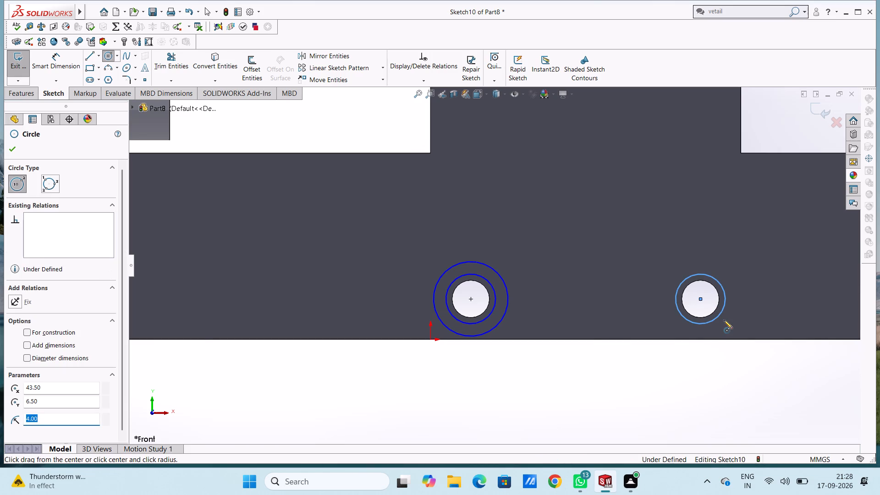
{"action": "left_click", "coordinate": [700, 299]}
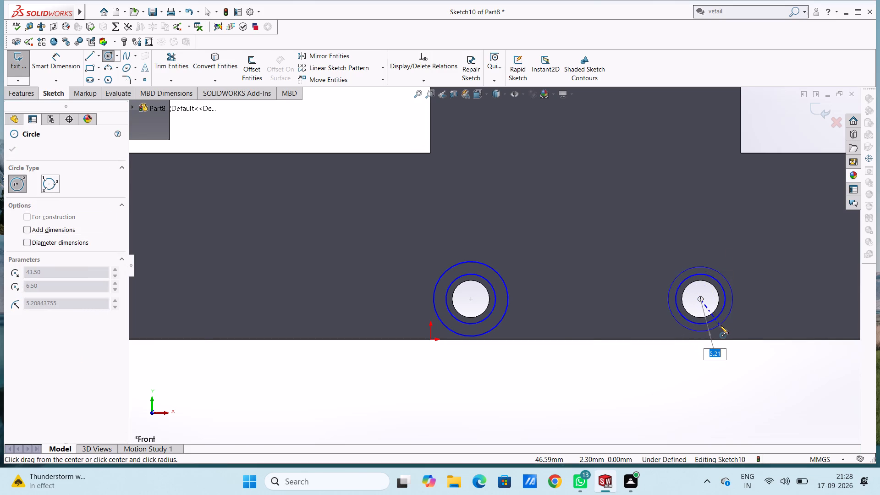
{"action": "key", "text": "6"}
{"action": "key", "text": "Return"}
{"action": "key", "text": "Escape"}
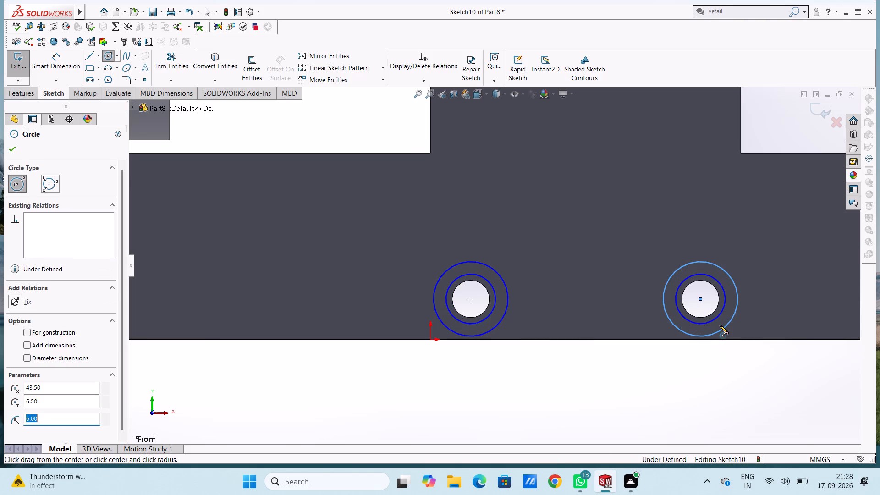
{"action": "key", "text": "Escape"}
Dimension the two circles around the hole nearer the end wall with 12 mm and 8 mm diameters.
{"action": "left_click", "coordinate": [54, 60]}
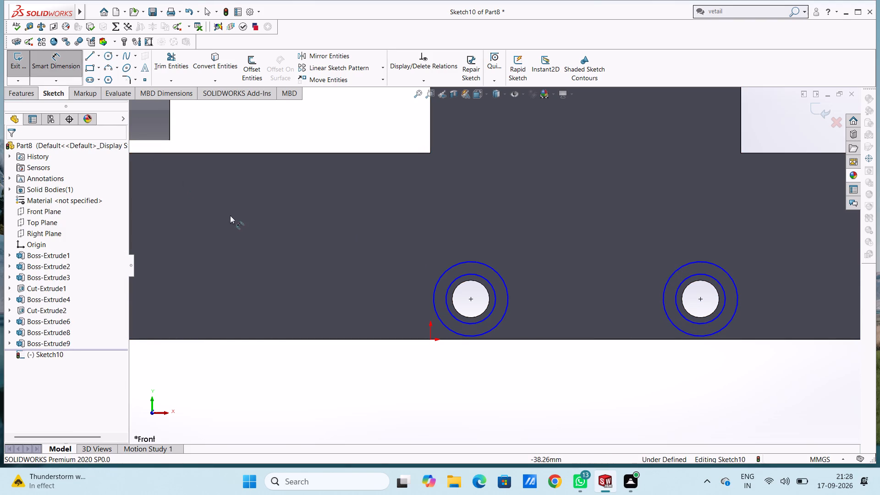
{"action": "left_click", "coordinate": [440, 278]}
{"action": "left_click", "coordinate": [344, 139]}
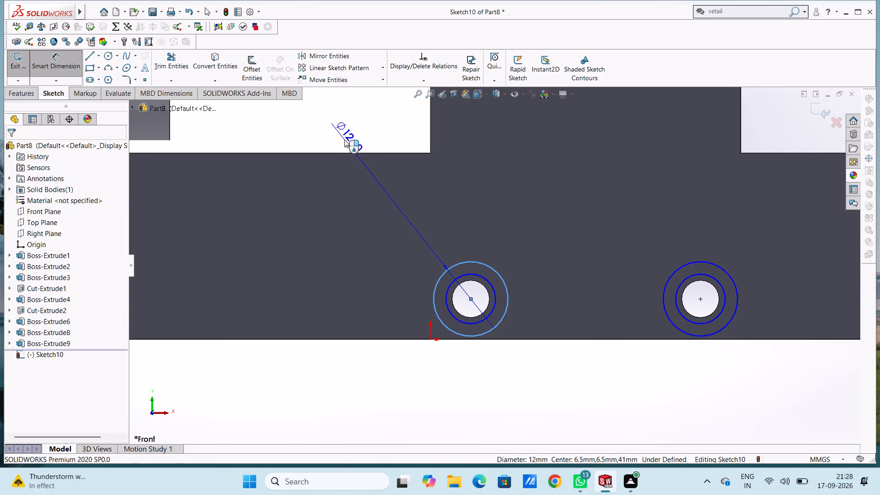
{"action": "left_click", "coordinate": [307, 129]}
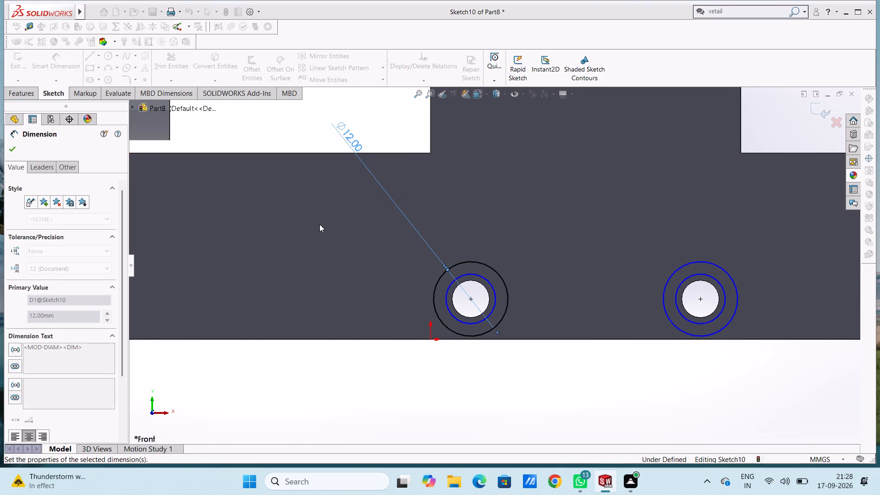
{"action": "left_click", "coordinate": [319, 224]}
{"action": "left_click", "coordinate": [451, 313]}
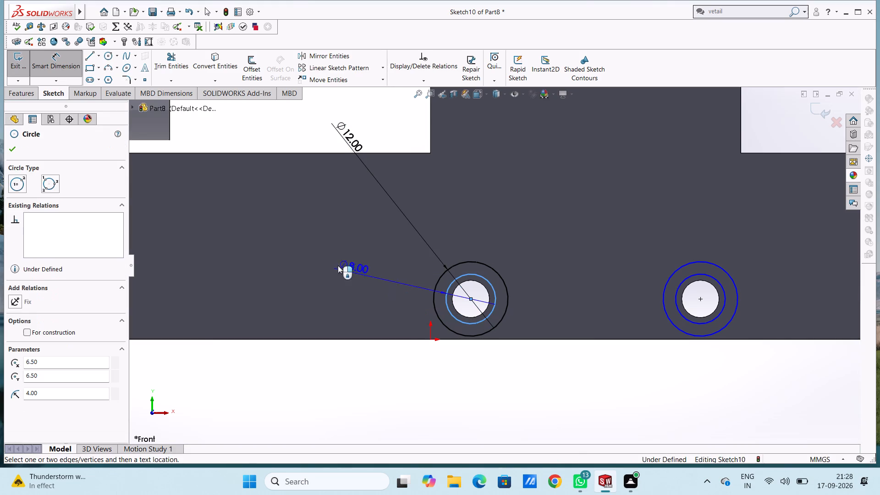
{"action": "left_click", "coordinate": [293, 237]}
{"action": "left_click", "coordinate": [255, 224]}
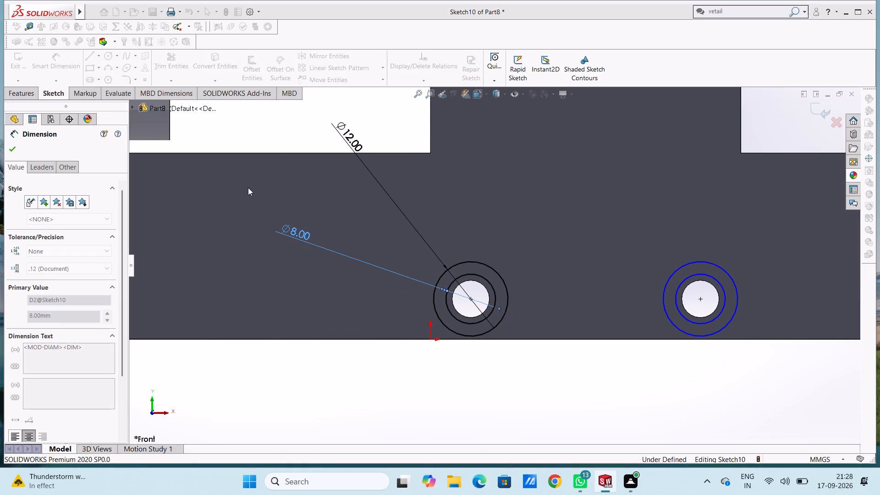
{"action": "left_click", "coordinate": [248, 187]}
Dimension the two circles around the hole nearer the lug with 12 mm and 8 mm diameters.
{"action": "left_click", "coordinate": [670, 270]}
{"action": "left_click", "coordinate": [672, 272]}
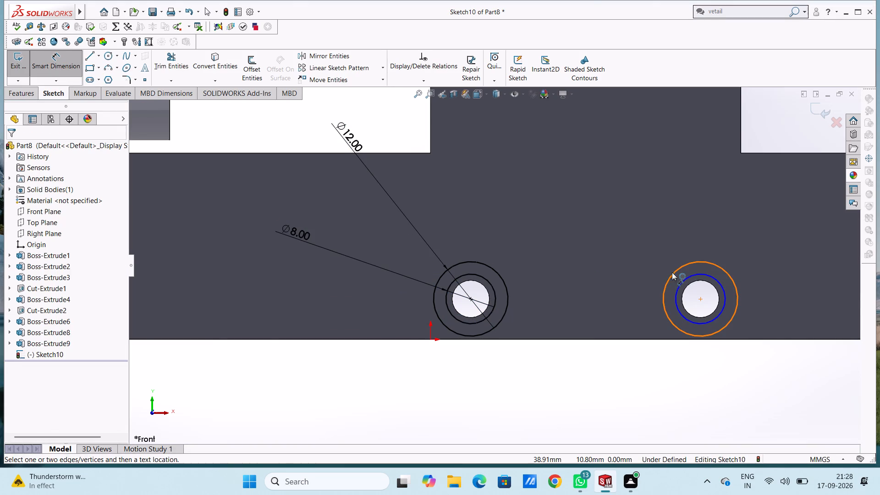
{"action": "left_click", "coordinate": [577, 198]}
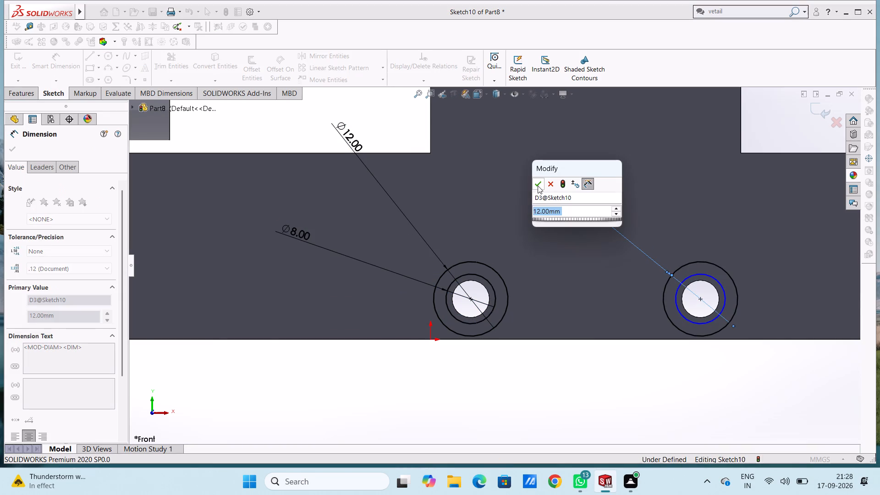
{"action": "left_click", "coordinate": [538, 185]}
{"action": "left_click", "coordinate": [513, 194]}
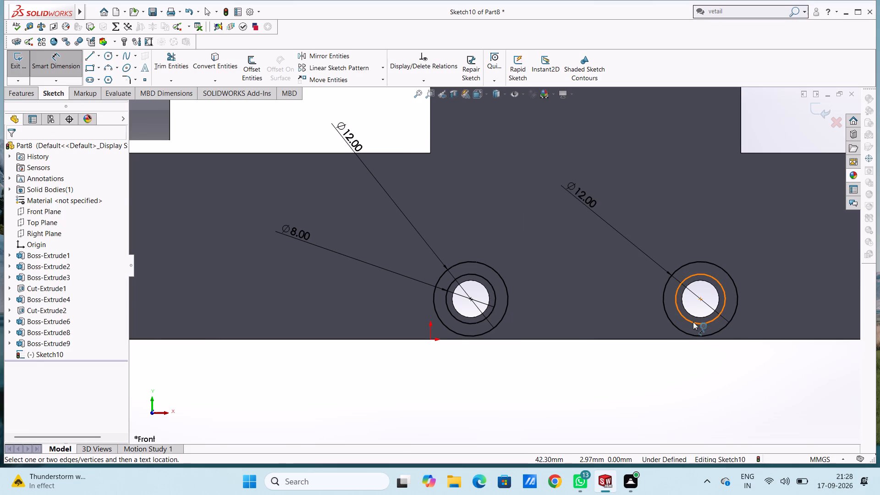
{"action": "left_click", "coordinate": [693, 322]}
{"action": "left_click", "coordinate": [553, 221]}
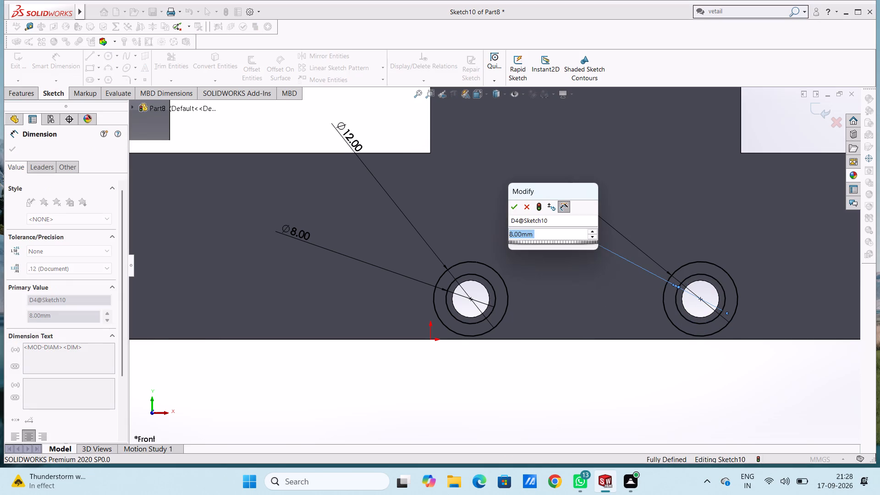
{"action": "left_click", "coordinate": [511, 212]}
{"action": "left_click", "coordinate": [495, 201]}
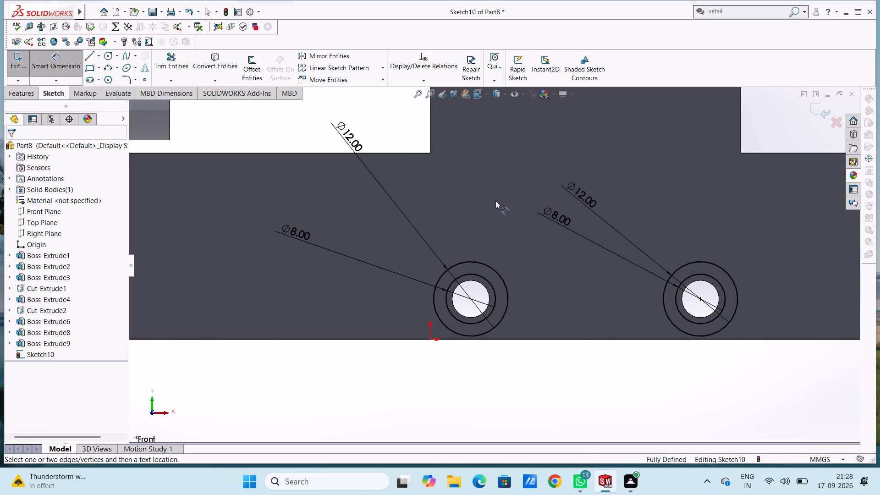
{"action": "key", "text": "Escape"}
{"action": "key", "text": "Escape"}
Extrude both ring profiles 5 mm blind outward from the side wall, merged with the body.
{"action": "middle_click_drag", "start_coordinate": [532, 216], "coordinate": [506, 233]}
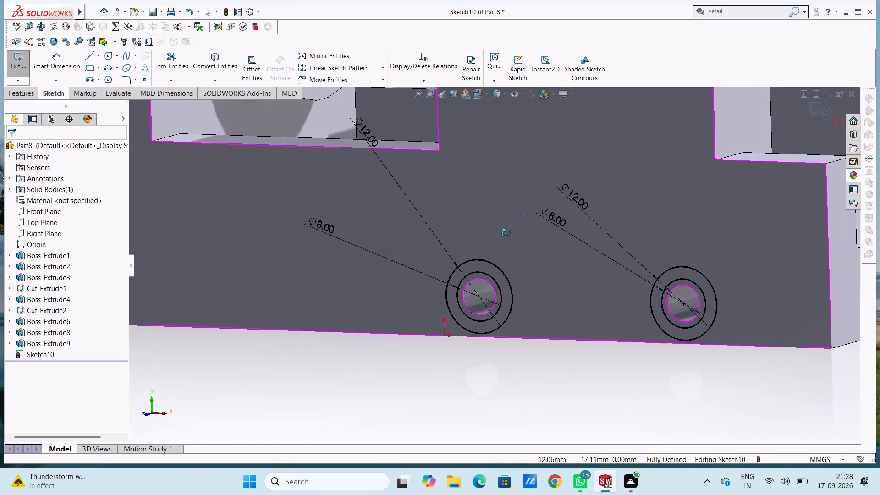
{"action": "middle_click_drag", "start_coordinate": [506, 233], "coordinate": [499, 238]}
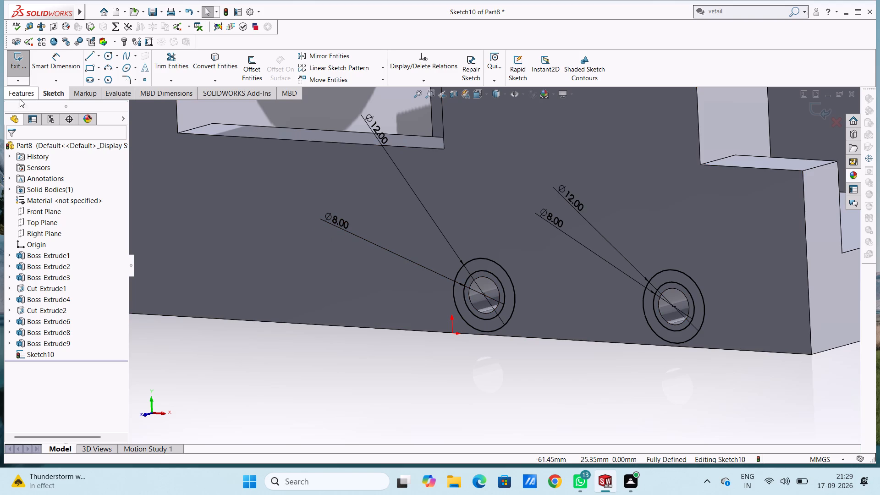
{"action": "left_click", "coordinate": [22, 93]}
{"action": "left_click", "coordinate": [26, 73]}
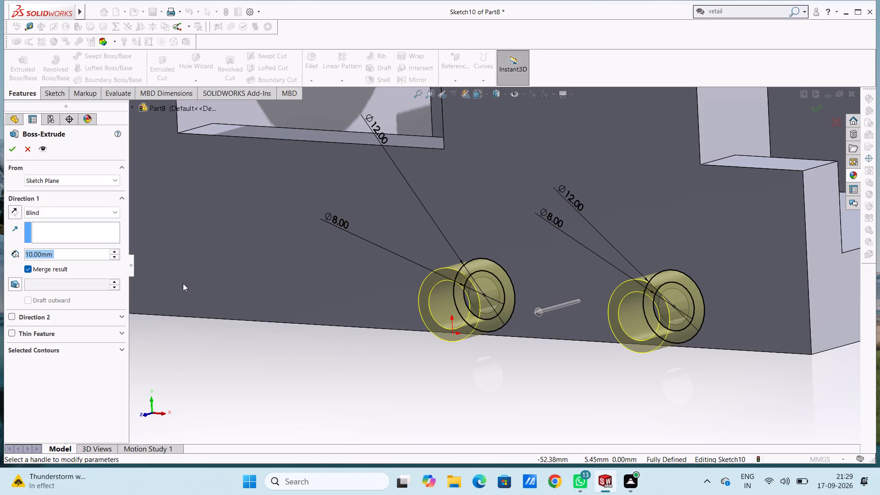
{"action": "key", "text": "5"}
{"action": "key", "text": "Return"}
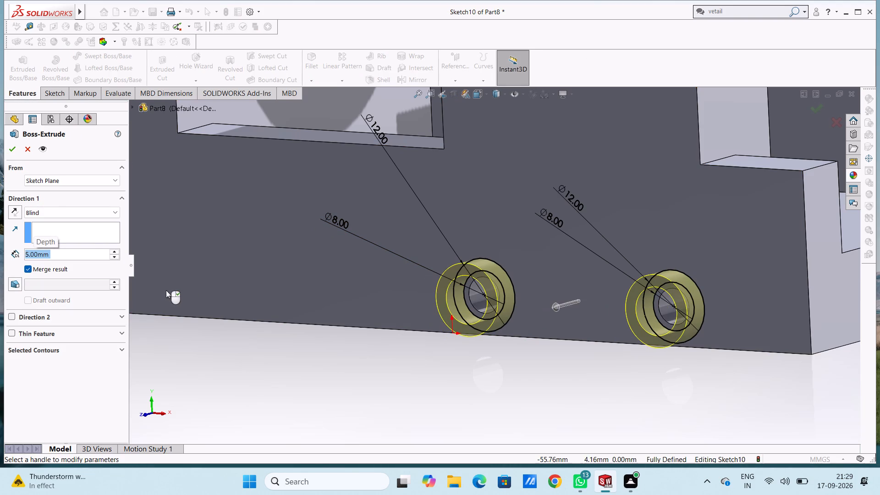
{"action": "left_click", "coordinate": [12, 147]}
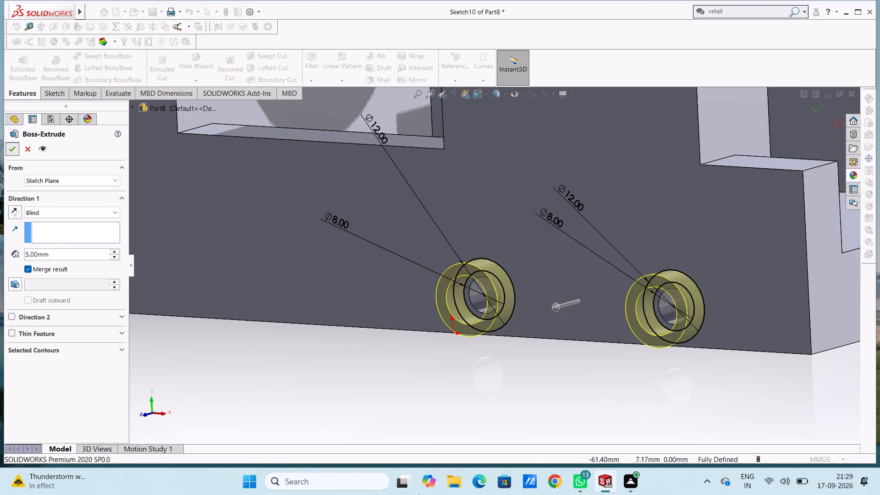
{"action": "left_click", "coordinate": [434, 413]}
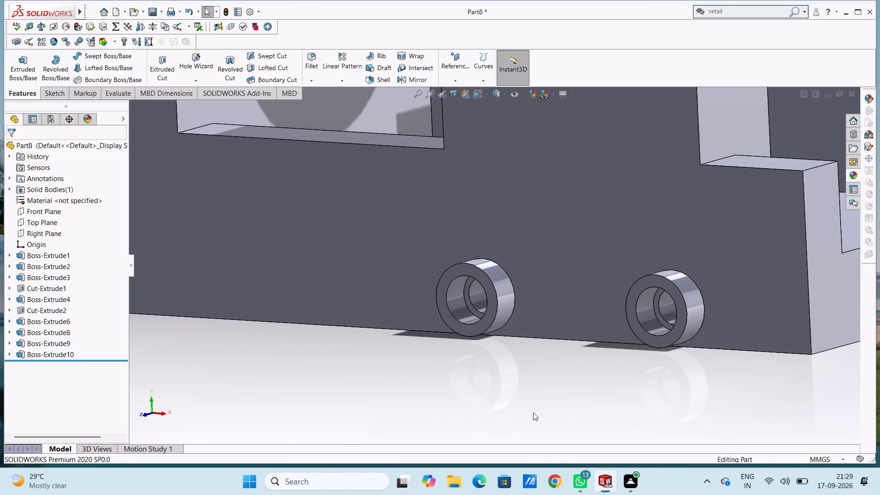
Fillet the edge where the ring nearer the lug meets the side wall with a 2 mm radius.
{"action": "scroll", "coordinate": [533, 412], "scroll_direction": "up", "scroll_amount": 1}
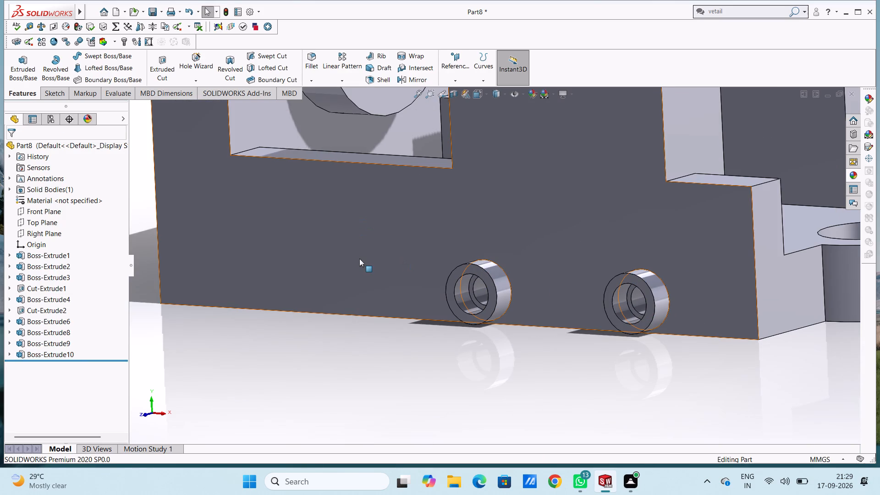
{"action": "left_click", "coordinate": [313, 58]}
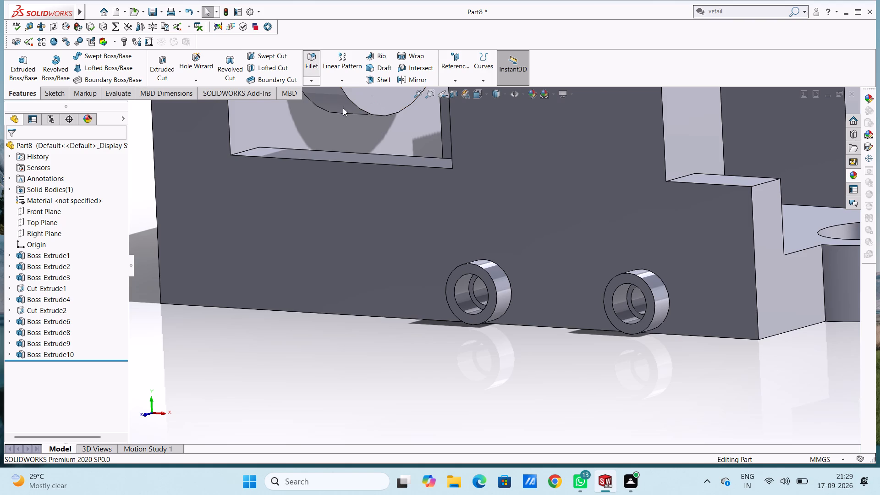
{"action": "left_click", "coordinate": [667, 291]}
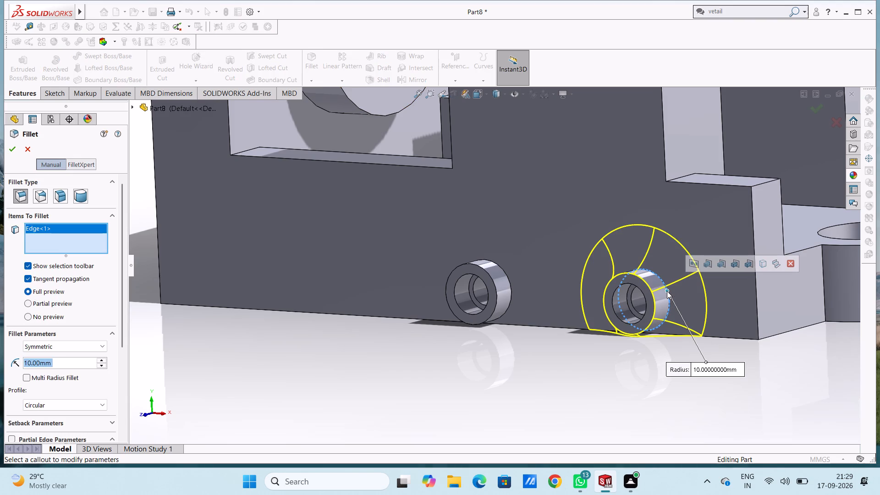
{"action": "key", "text": "5"}
{"action": "key", "text": "Return"}
{"action": "key", "text": "2"}
{"action": "key", "text": "Return"}
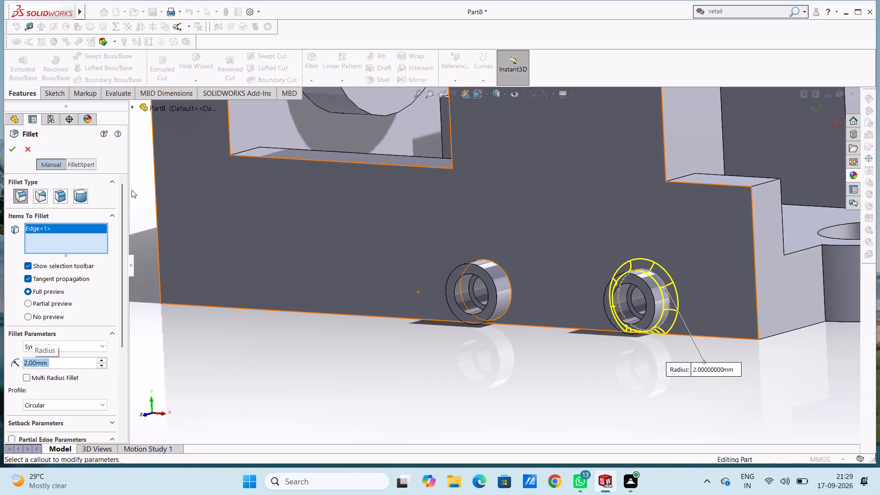
{"action": "left_click", "coordinate": [9, 149]}
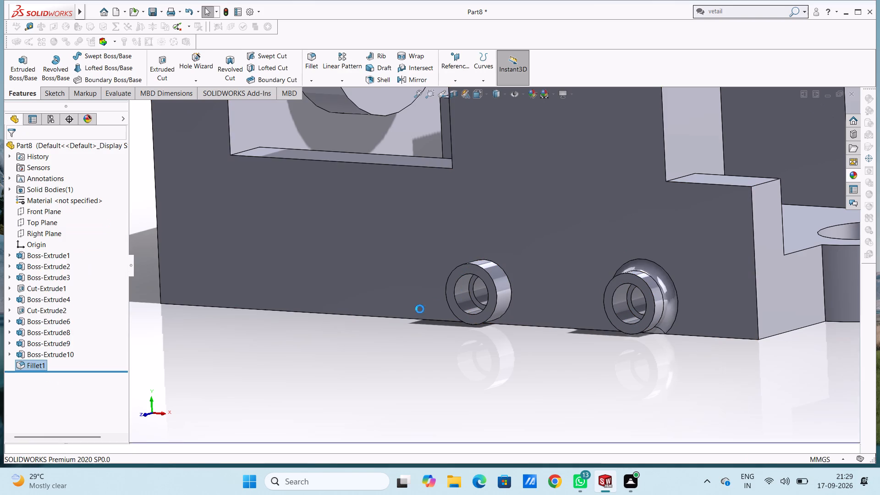
Fillet the edge where the ring nearer the end wall meets the side wall with a 2 mm radius.
{"action": "left_click", "coordinate": [510, 280]}
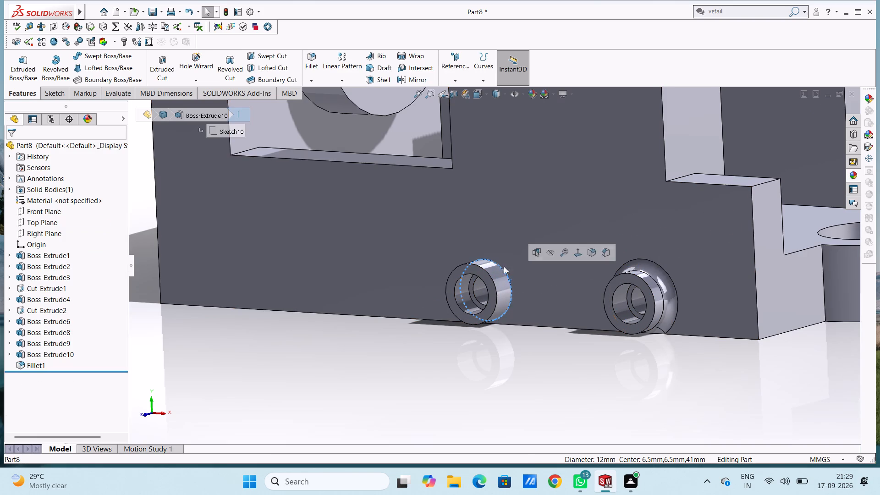
{"action": "left_click", "coordinate": [307, 49]}
{"action": "left_click", "coordinate": [308, 52]}
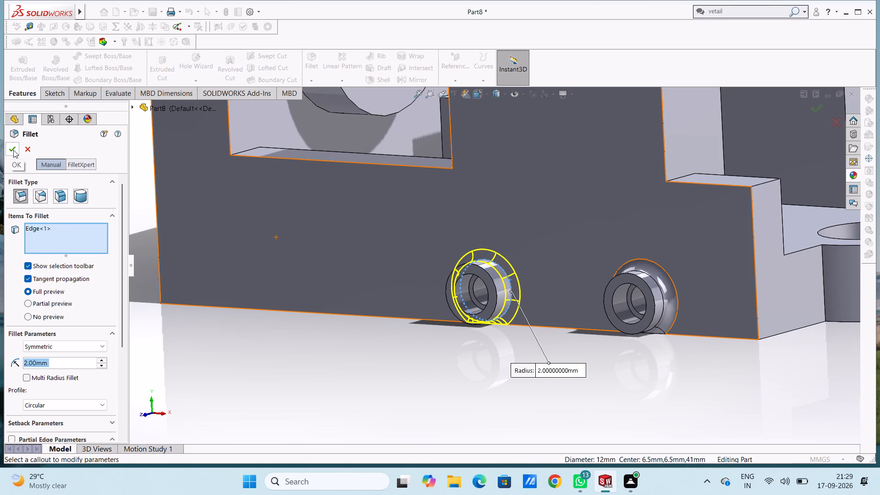
{"action": "left_click", "coordinate": [13, 149]}
{"action": "left_click", "coordinate": [289, 397]}
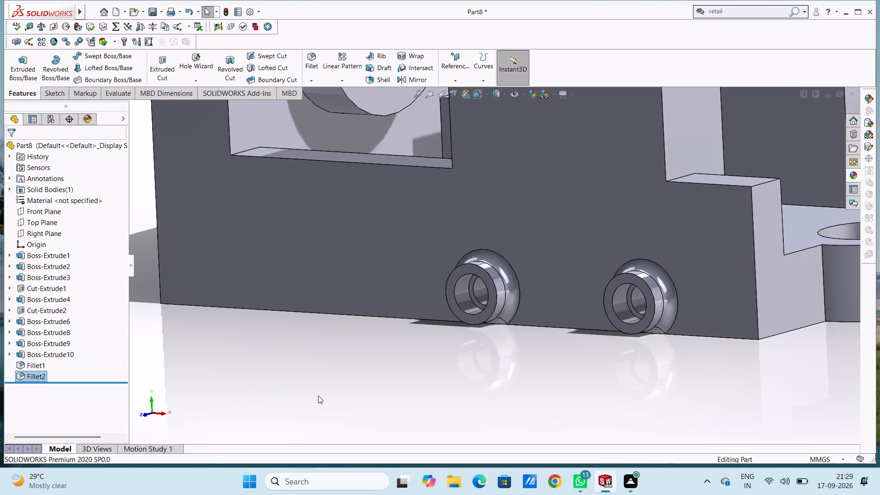
Start a sketch on the opposite side wall and draw concentric circles of 4 mm and 6 mm radius around the hole nearer the lug.
{"action": "middle_click_drag", "start_coordinate": [398, 392], "coordinate": [411, 368]}
{"action": "key", "text": "ctrl+7"}
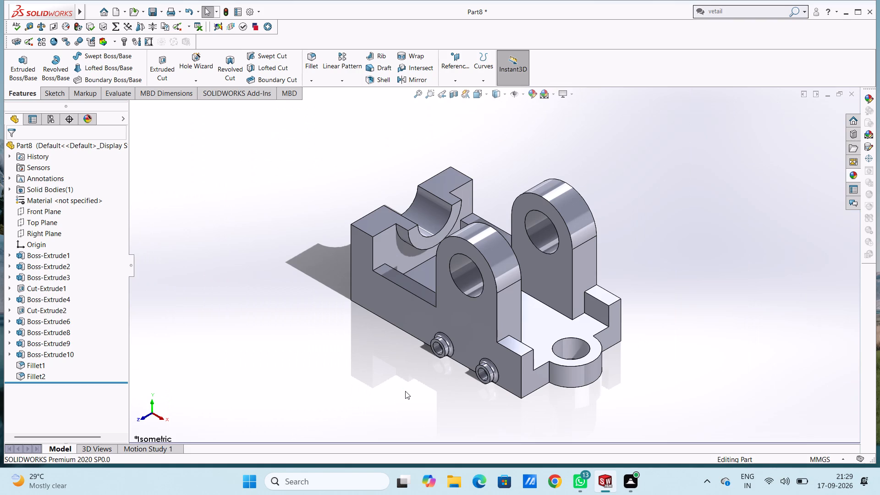
{"action": "key", "text": "ctrl+2"}
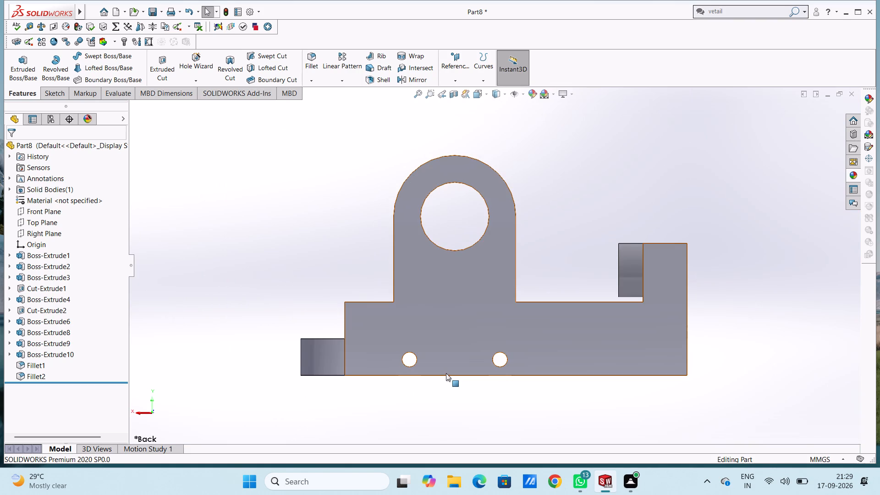
{"action": "left_click", "coordinate": [446, 354]}
{"action": "left_click", "coordinate": [483, 327]}
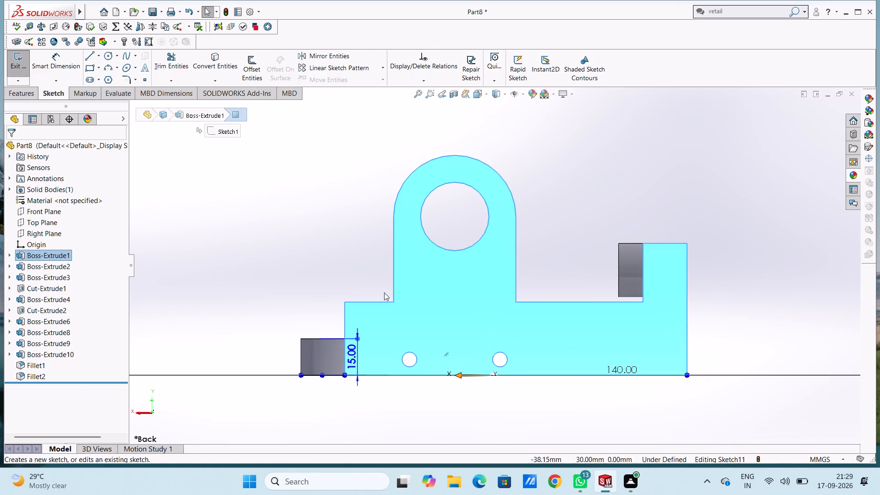
{"action": "left_click", "coordinate": [351, 256]}
{"action": "left_click", "coordinate": [105, 51]}
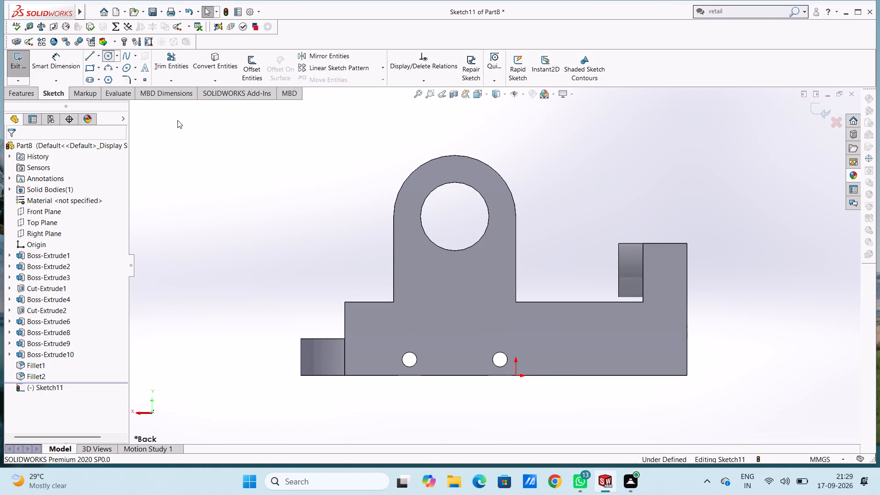
{"action": "left_click", "coordinate": [409, 360]}
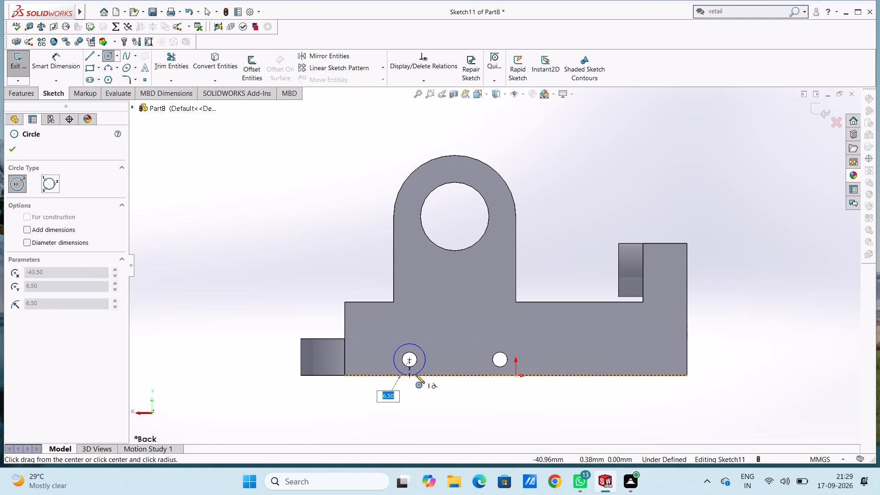
{"action": "key", "text": "4"}
{"action": "key", "text": "Return"}
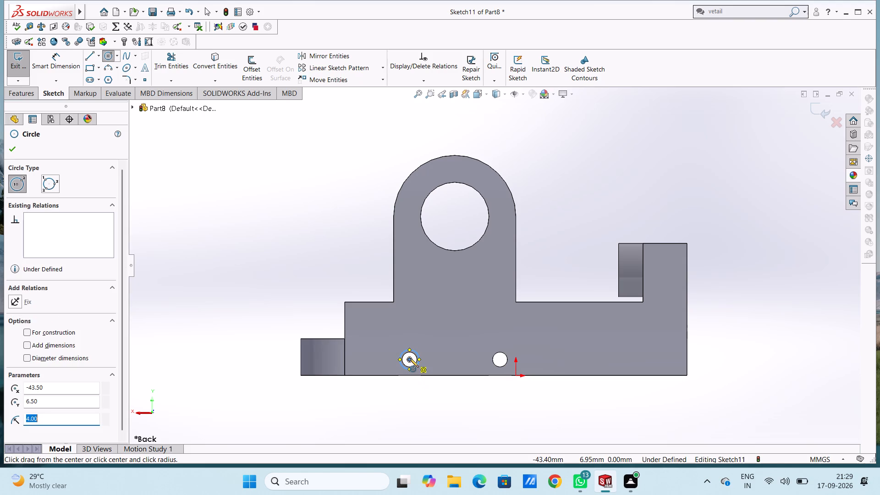
{"action": "left_click", "coordinate": [409, 360]}
{"action": "key", "text": "6"}
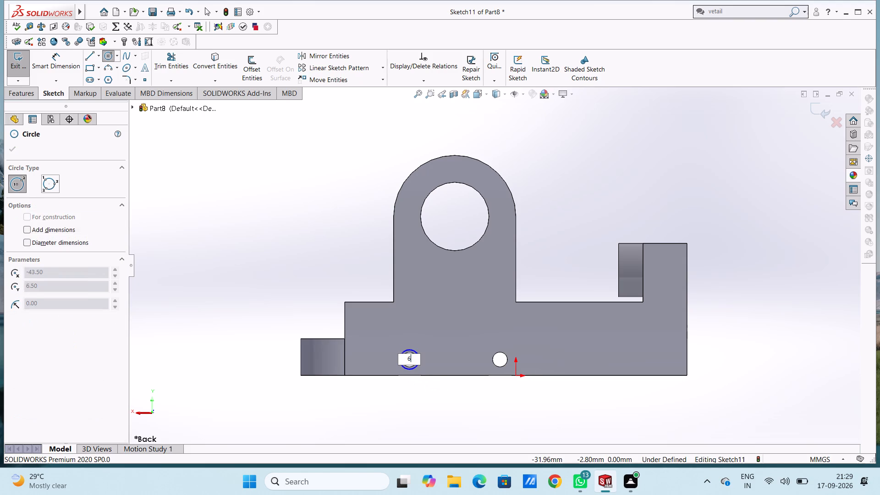
{"action": "key", "text": "Return"}
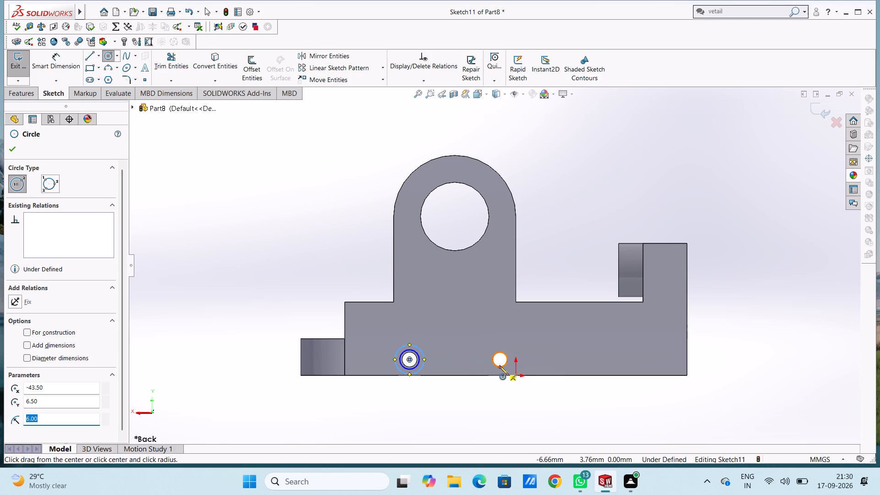
Draw concentric circles of 4 mm and 6 mm radius around the hole nearer the end wall.
{"action": "left_click", "coordinate": [500, 359]}
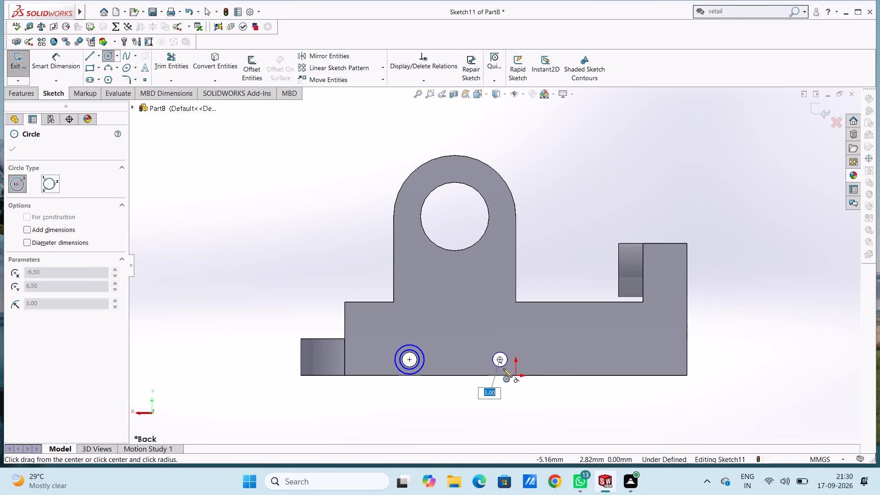
{"action": "key", "text": "4"}
{"action": "key", "text": "Return"}
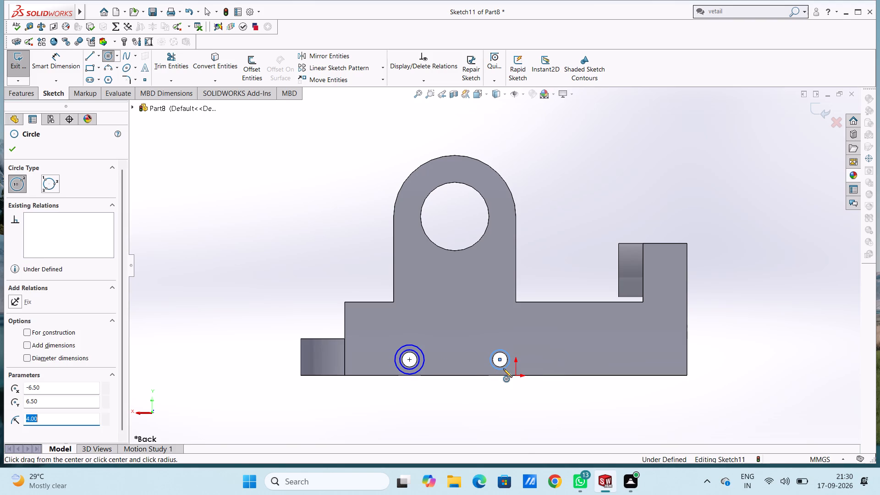
{"action": "scroll", "coordinate": [501, 362], "scroll_direction": "down", "scroll_amount": 4}
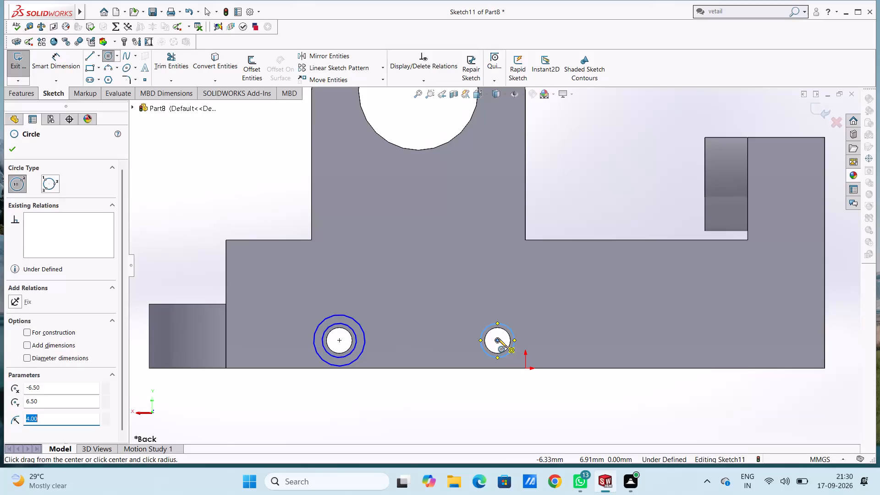
{"action": "left_click_drag", "start_coordinate": [498, 339], "coordinate": [498, 343]}
{"action": "key", "text": "6"}
{"action": "key", "text": "Return"}
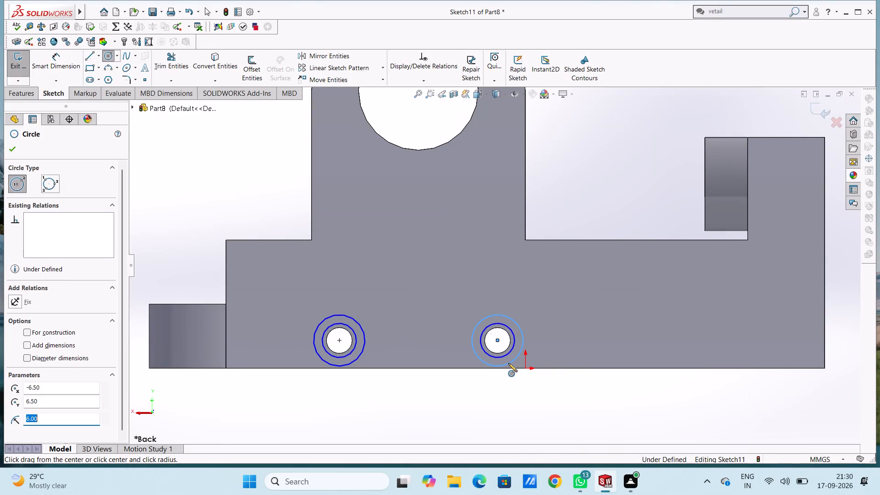
{"action": "key", "text": "Escape"}
{"action": "key", "text": "Escape"}
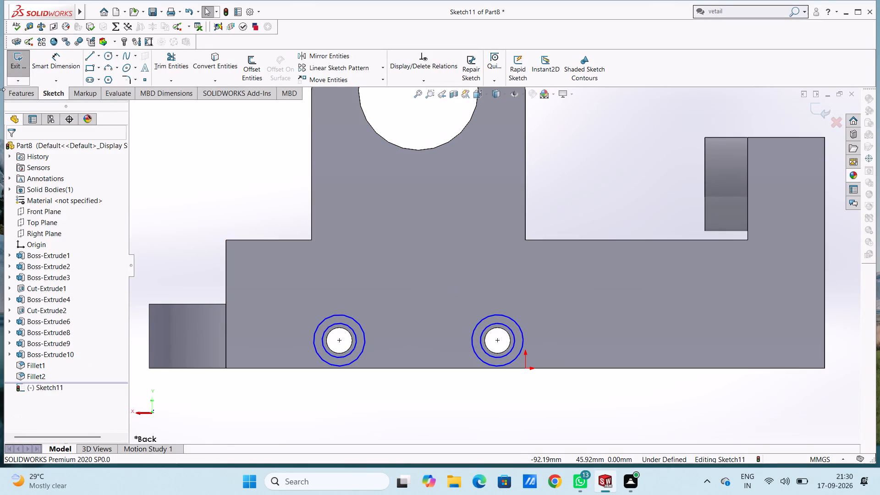
Dimension the two circles around the hole nearer the lug with 12 mm and 8 mm diameters.
{"action": "left_click", "coordinate": [56, 66]}
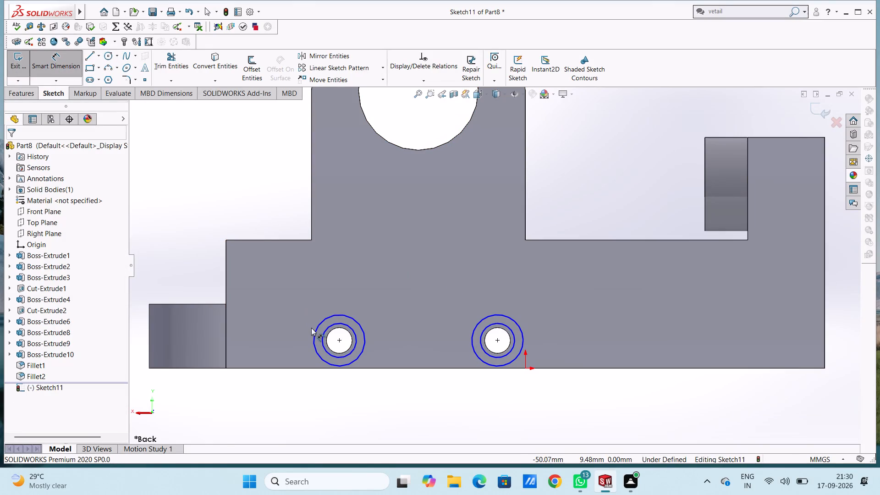
{"action": "left_click", "coordinate": [314, 329]}
{"action": "left_click", "coordinate": [247, 208]}
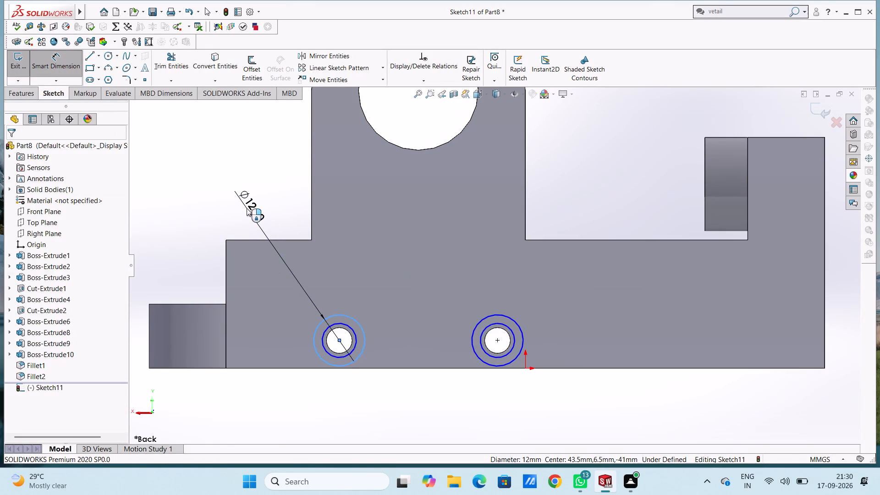
{"action": "left_click", "coordinate": [207, 193]}
{"action": "left_click", "coordinate": [180, 194]}
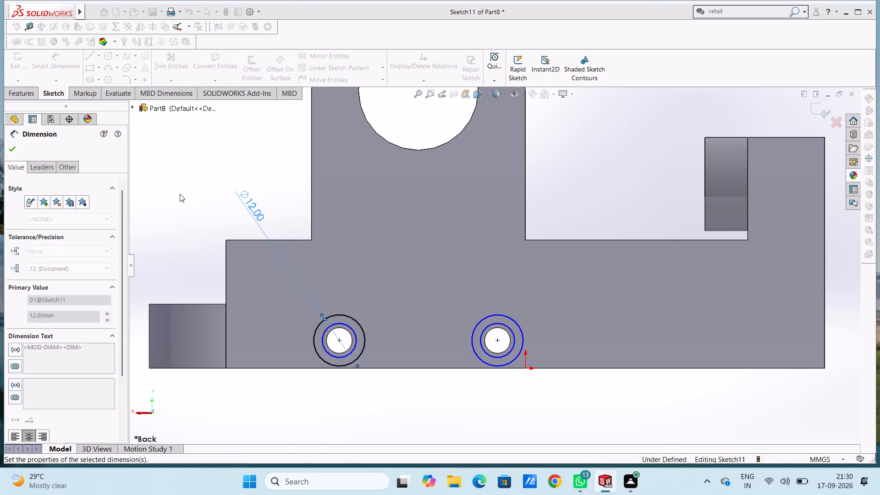
{"action": "left_click", "coordinate": [321, 340]}
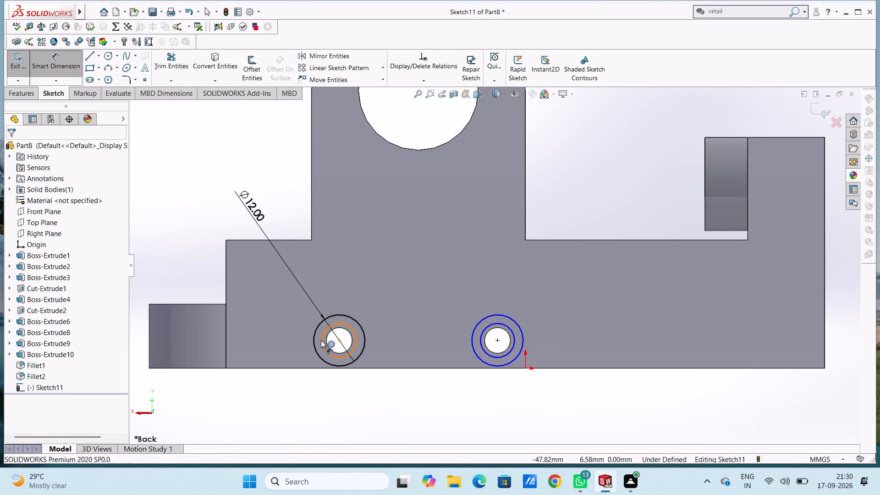
{"action": "left_click", "coordinate": [192, 179]}
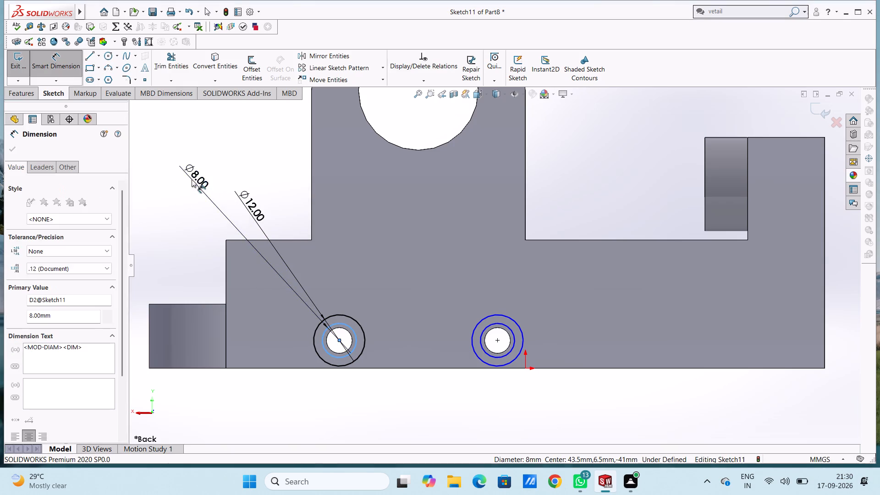
{"action": "left_click", "coordinate": [155, 166]}
{"action": "left_click", "coordinate": [167, 156]}
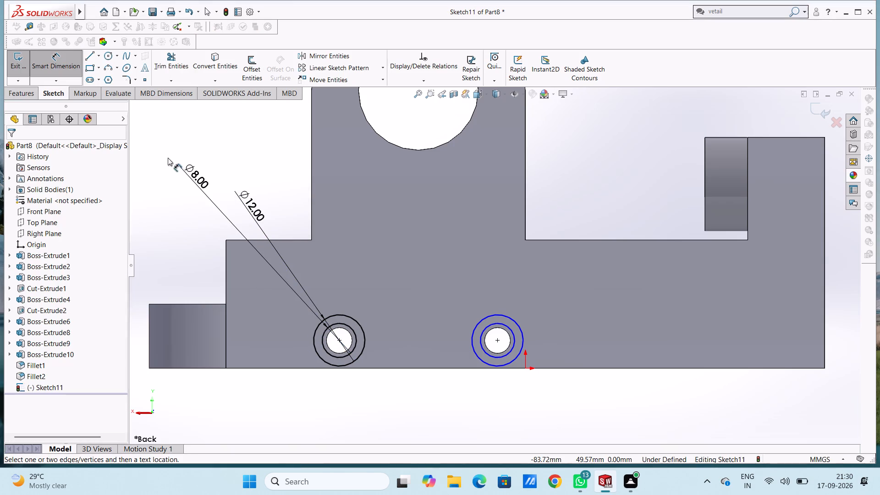
Dimension the two circles around the hole nearer the end wall with 12 mm and 8 mm diameters.
{"action": "left_click", "coordinate": [522, 327]}
{"action": "left_click", "coordinate": [656, 185]}
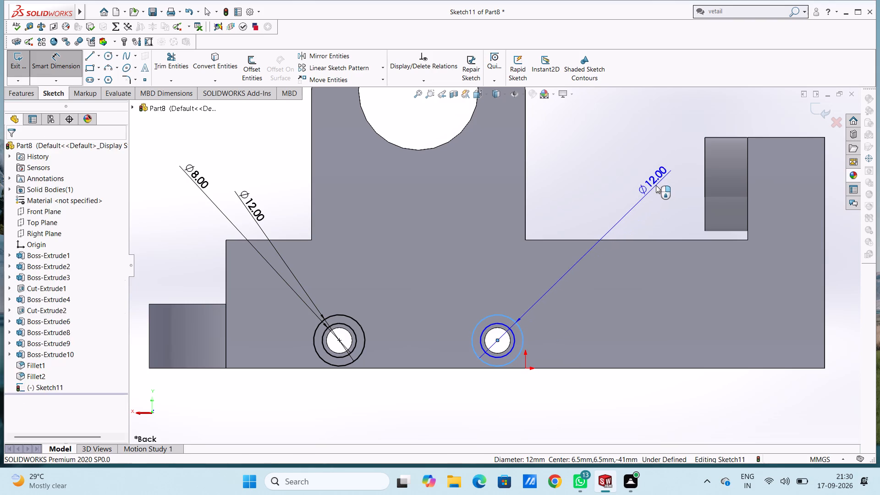
{"action": "left_click", "coordinate": [617, 174]}
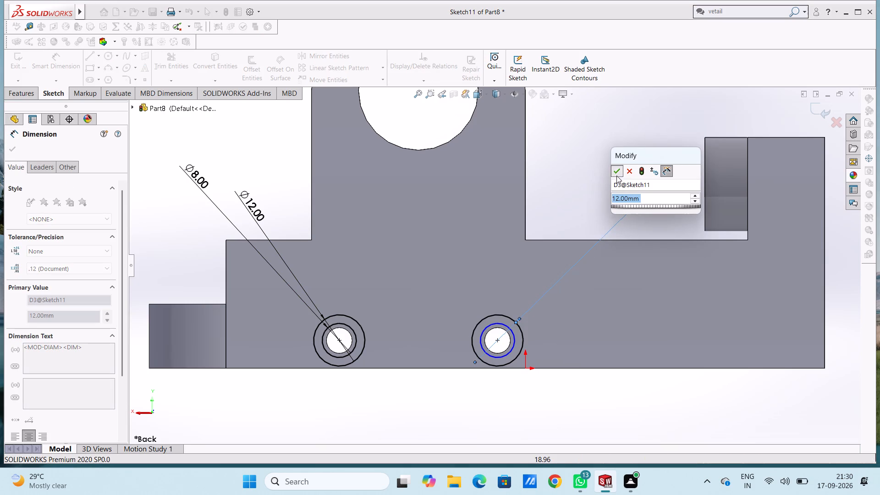
{"action": "left_click", "coordinate": [594, 181]}
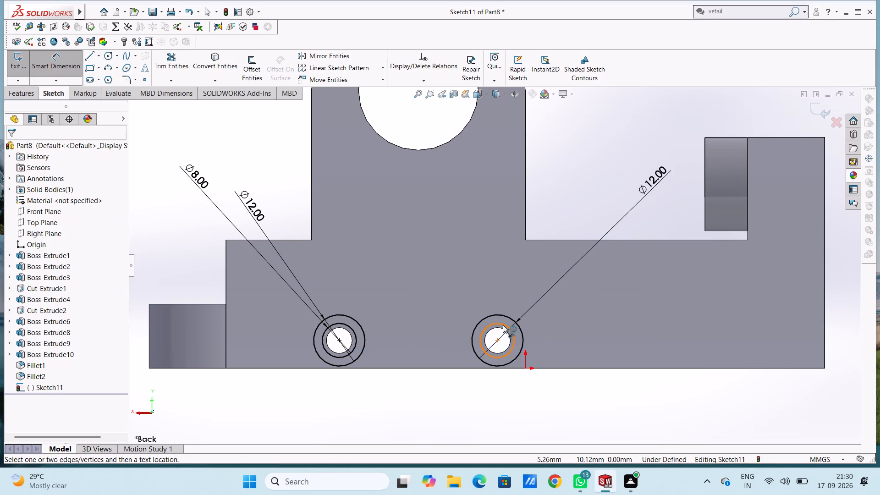
{"action": "left_click", "coordinate": [503, 325]}
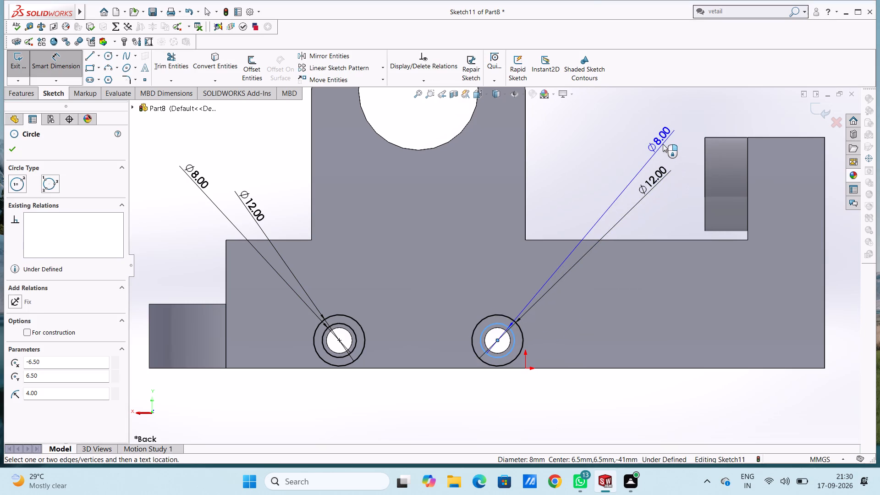
{"action": "left_click", "coordinate": [663, 144]}
{"action": "left_click", "coordinate": [626, 131]}
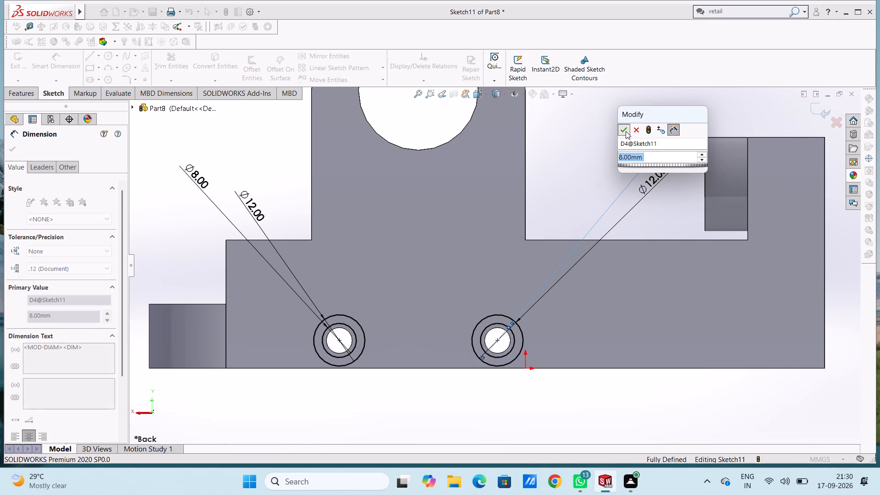
{"action": "left_click", "coordinate": [584, 149]}
{"action": "key", "text": "Escape"}
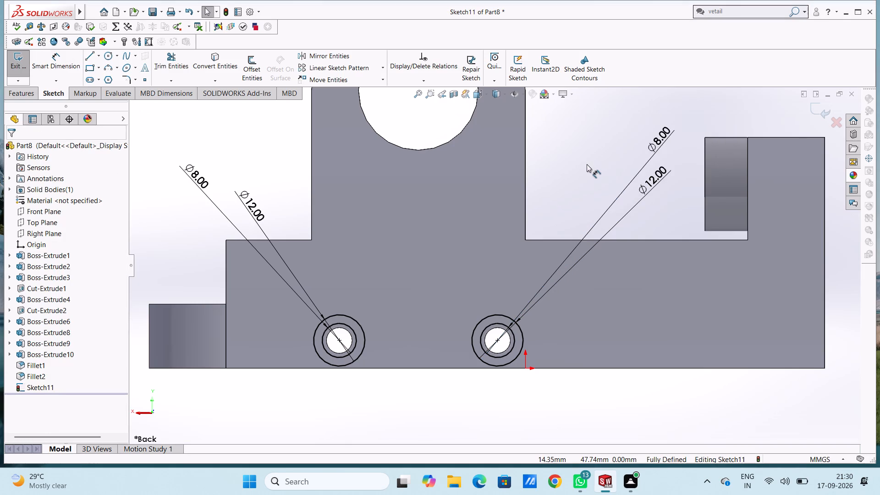
{"action": "key", "text": "Escape"}
Extrude both ring profiles 5 mm blind outward from this side wall, merged with the body.
{"action": "middle_click_drag", "start_coordinate": [618, 175], "coordinate": [547, 205]}
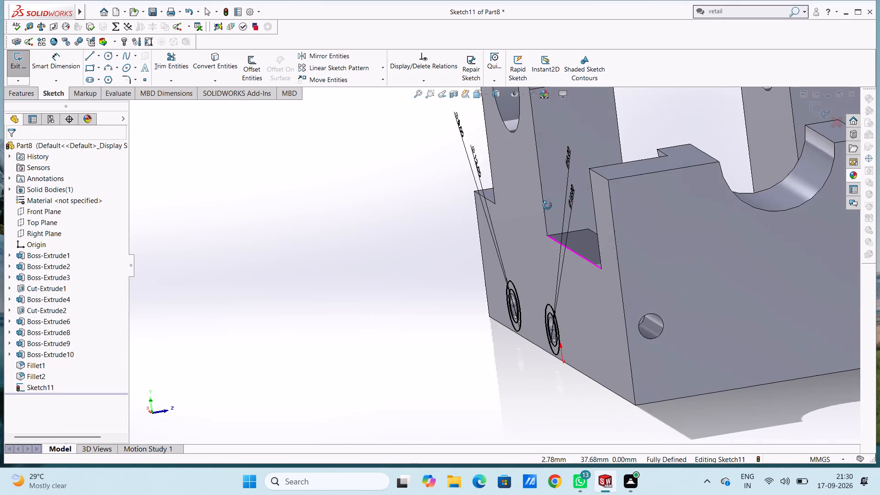
{"action": "middle_click_drag", "start_coordinate": [547, 205], "coordinate": [563, 200]}
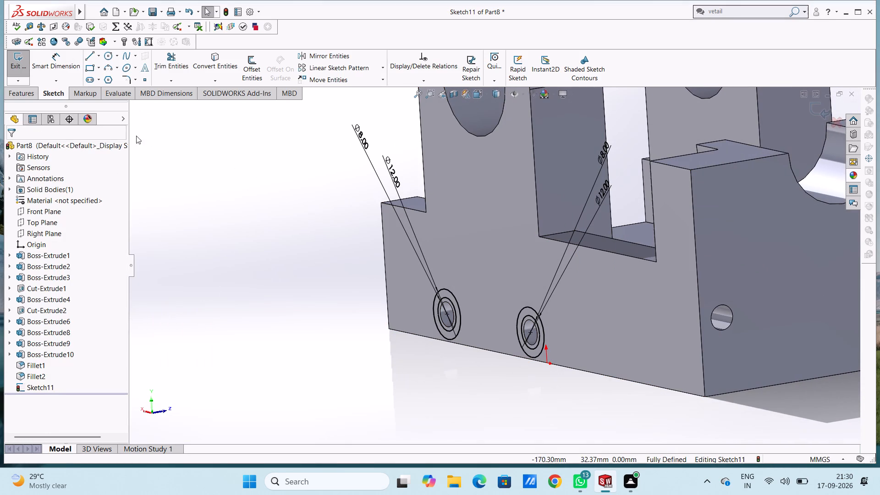
{"action": "left_click", "coordinate": [19, 94]}
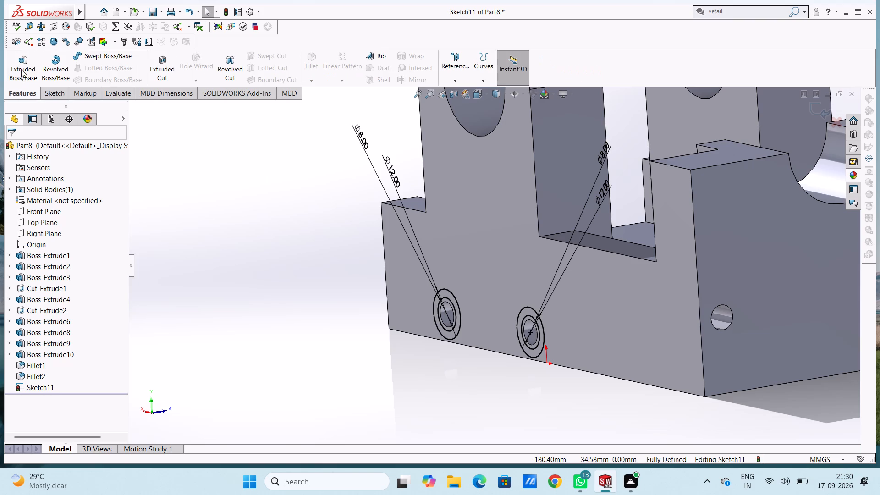
{"action": "left_click", "coordinate": [21, 68]}
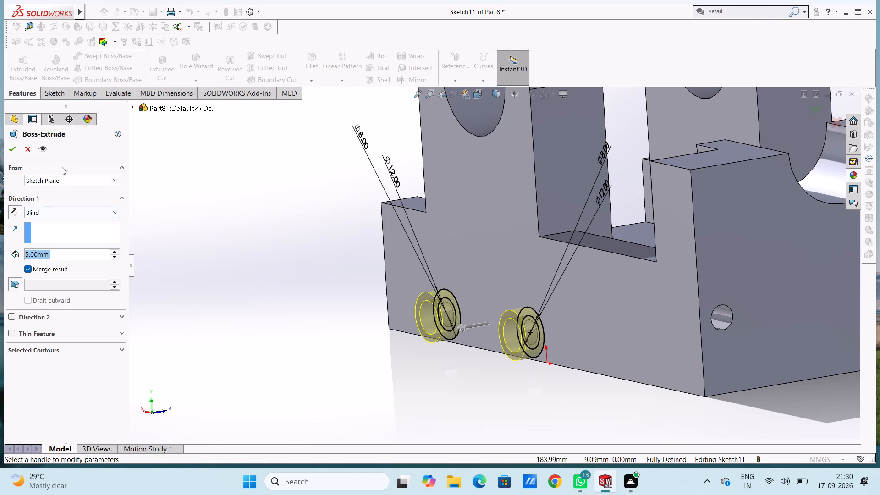
{"action": "left_click", "coordinate": [7, 152]}
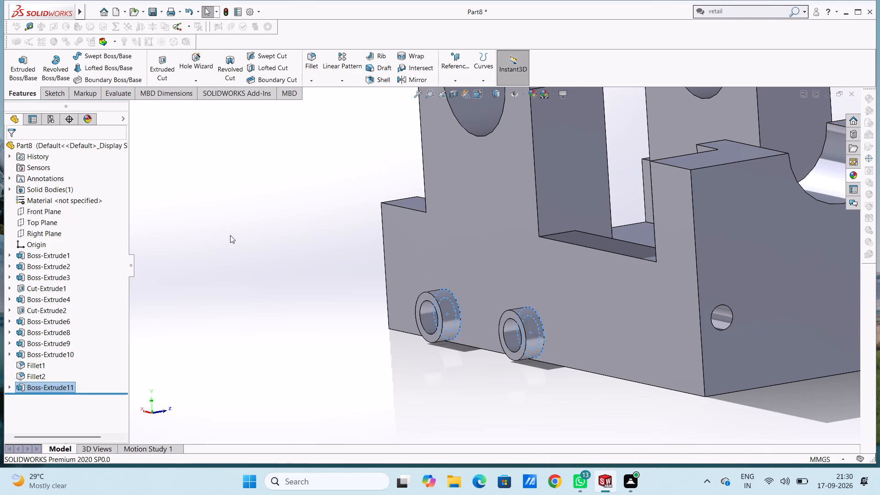
{"action": "left_click", "coordinate": [230, 235]}
Fillet the edges where both new rings meet the side wall with a 2 mm radius.
{"action": "scroll", "coordinate": [470, 253], "scroll_direction": "down", "scroll_amount": 3}
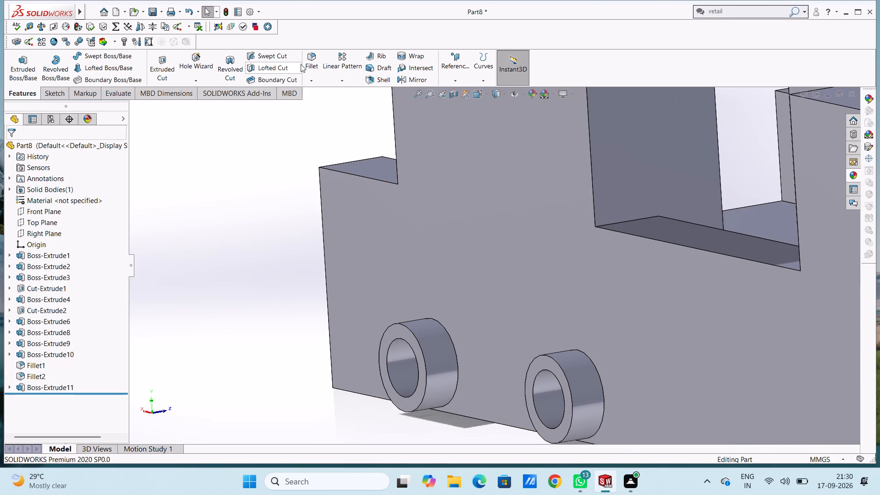
{"action": "left_click", "coordinate": [310, 61]}
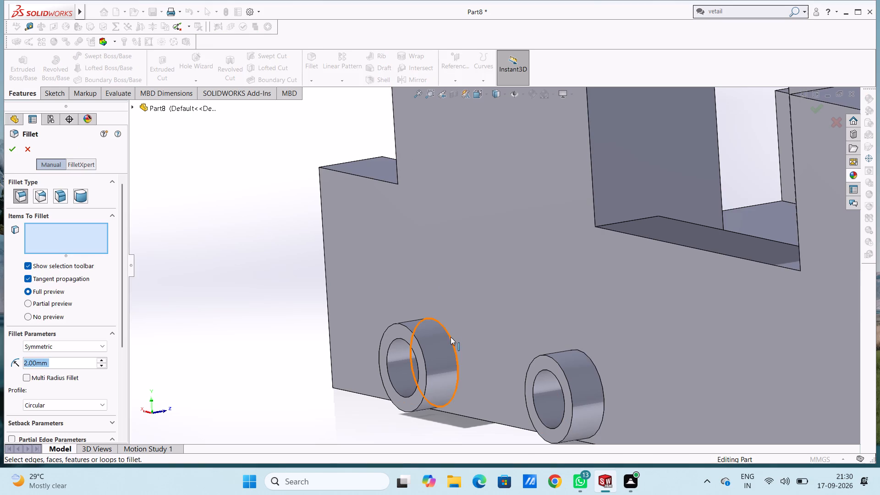
{"action": "left_click", "coordinate": [451, 336]}
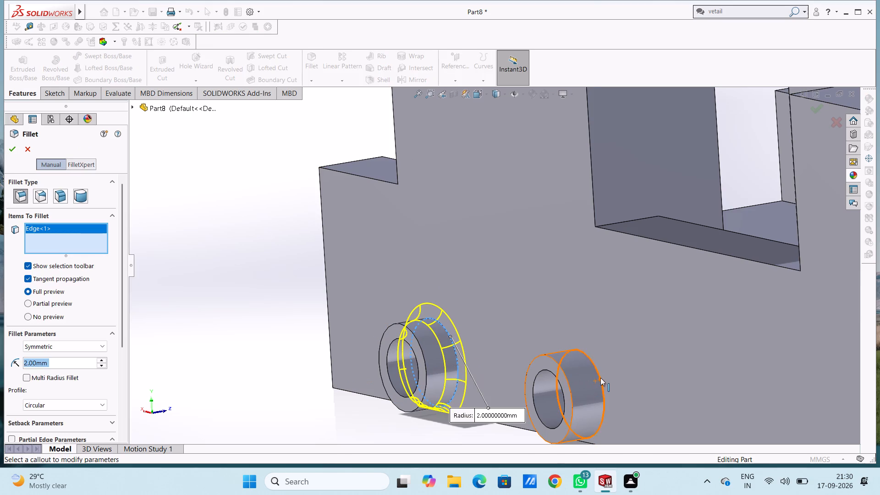
{"action": "left_click", "coordinate": [600, 377]}
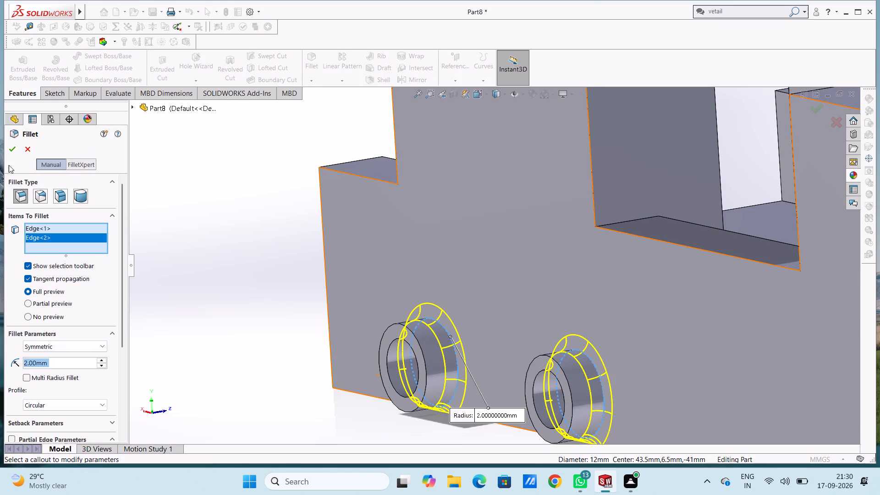
{"action": "left_click", "coordinate": [13, 151]}
{"action": "scroll", "coordinate": [245, 311], "scroll_direction": "up", "scroll_amount": 2}
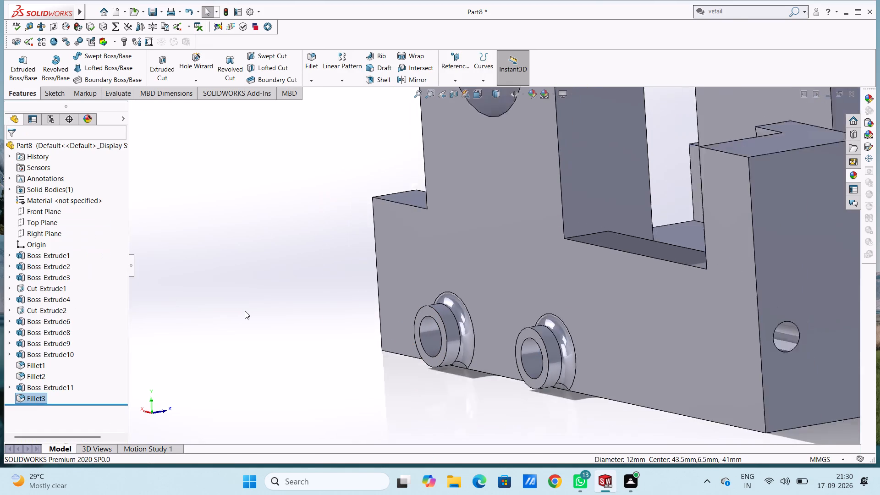
On the end wall's outer face, sketch concentric circles of 5.5 mm and 4 mm radius around the hole near the back side wall.
{"action": "scroll", "coordinate": [245, 311], "scroll_direction": "up", "scroll_amount": 4}
{"action": "middle_click_drag", "start_coordinate": [249, 311], "coordinate": [368, 372]}
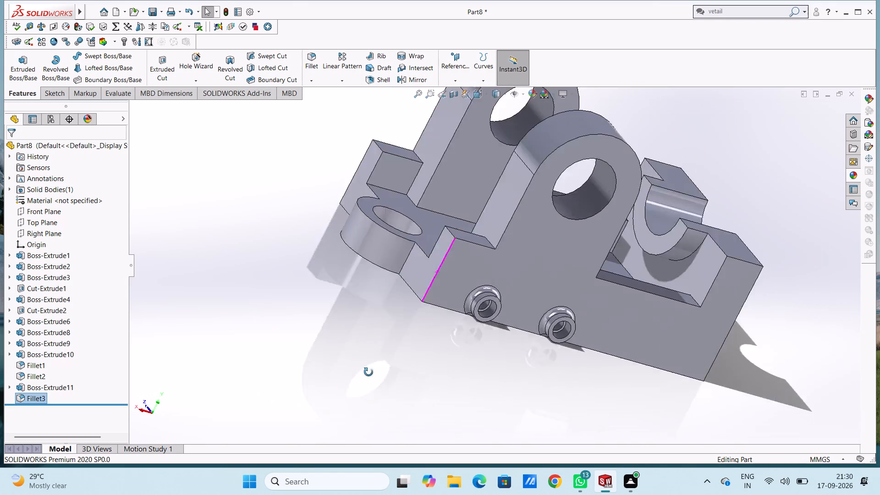
{"action": "middle_click_drag", "start_coordinate": [368, 372], "coordinate": [305, 346]}
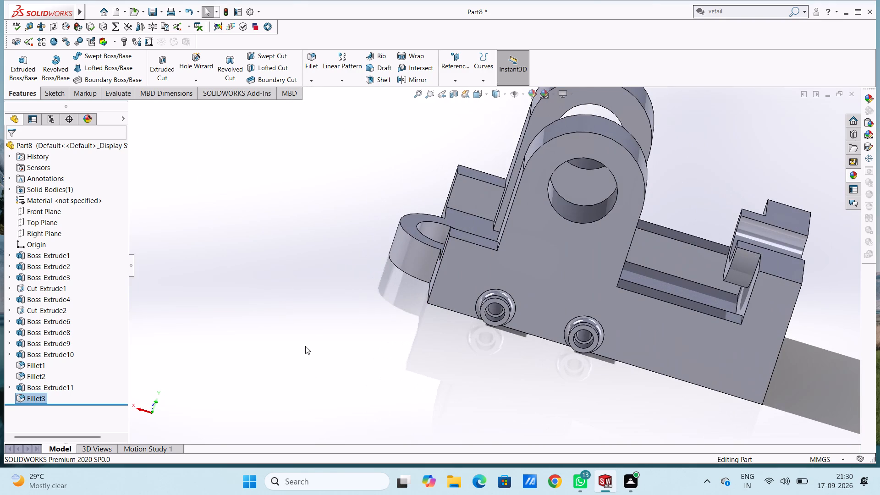
{"action": "key", "text": "ctrl+2"}
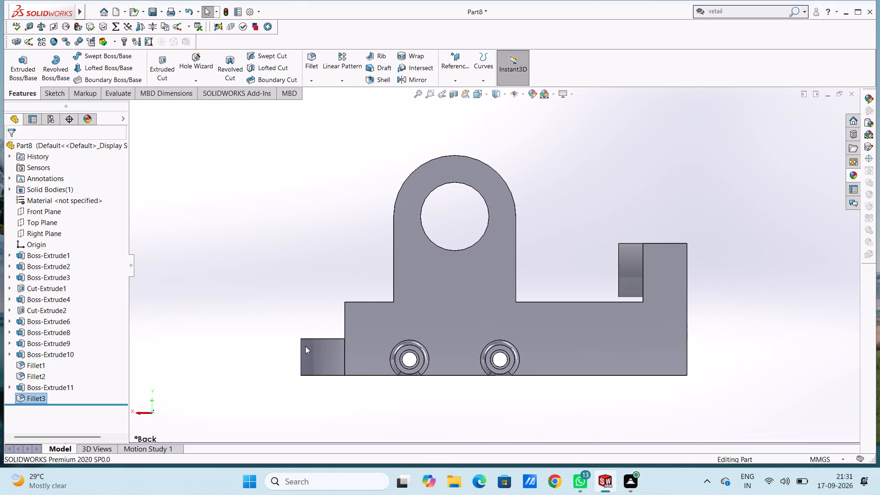
{"action": "key", "text": "ctrl+3"}
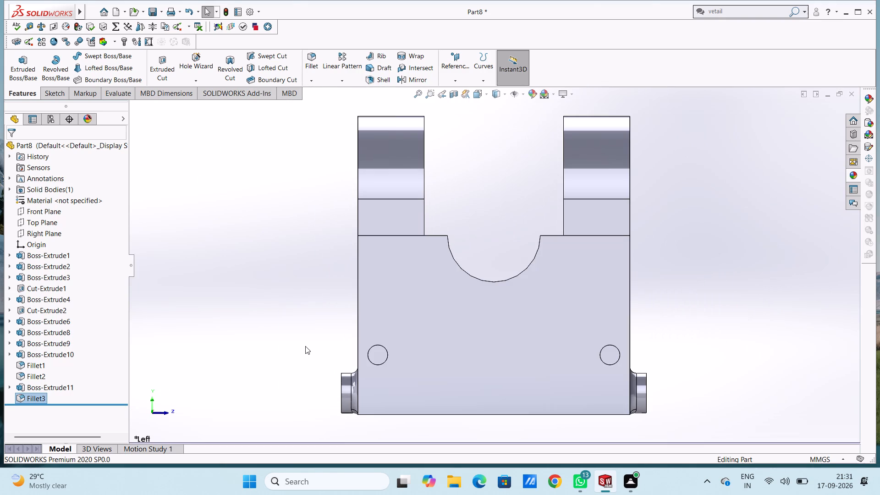
{"action": "left_click", "coordinate": [520, 360]}
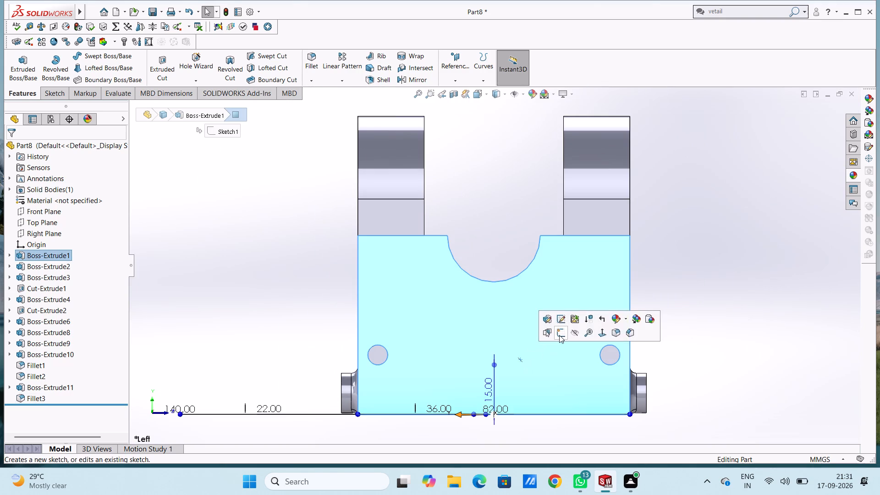
{"action": "left_click", "coordinate": [559, 335]}
{"action": "left_click", "coordinate": [201, 313]}
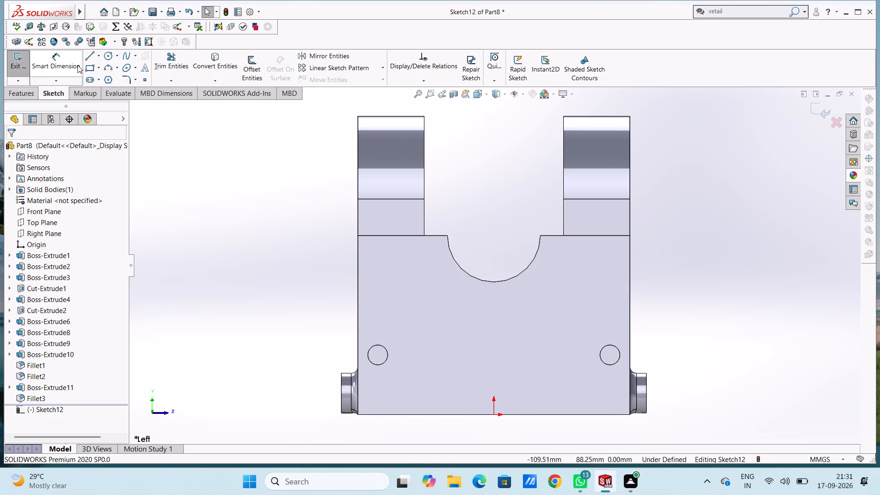
{"action": "left_click", "coordinate": [109, 57]}
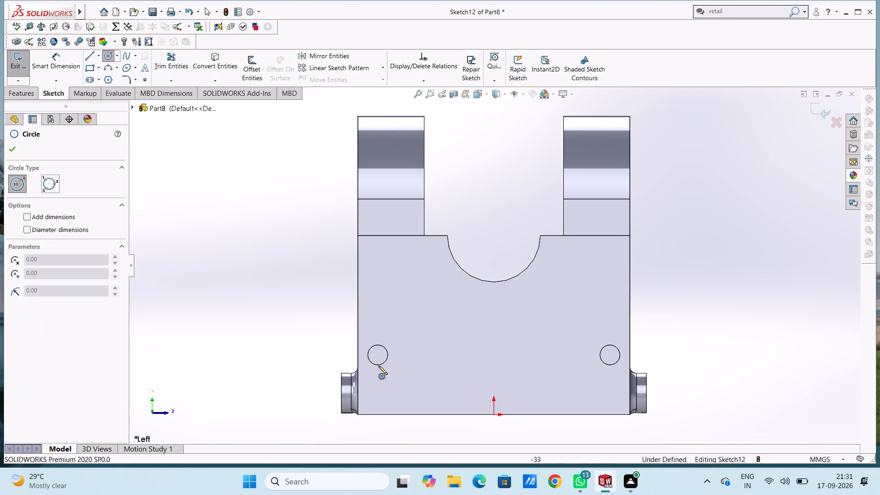
{"action": "left_click", "coordinate": [377, 354]}
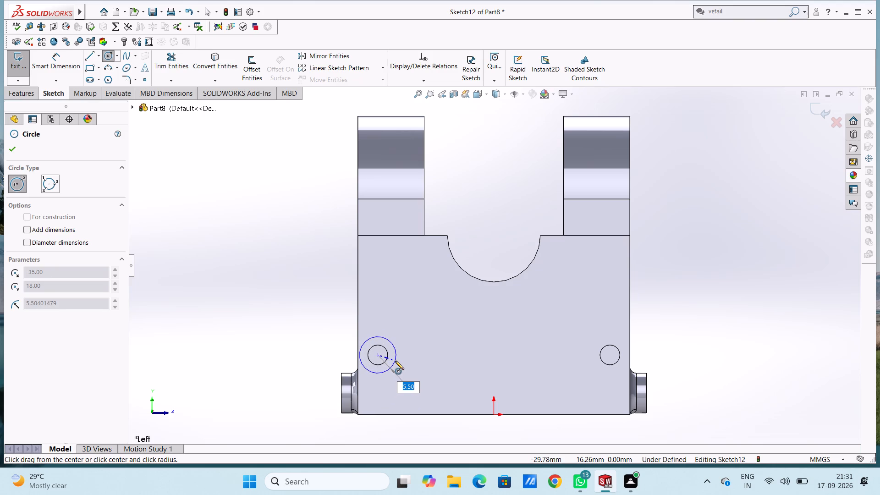
{"action": "key", "text": "5"}
{"action": "type", "text": ".5"}
{"action": "key", "text": "Return"}
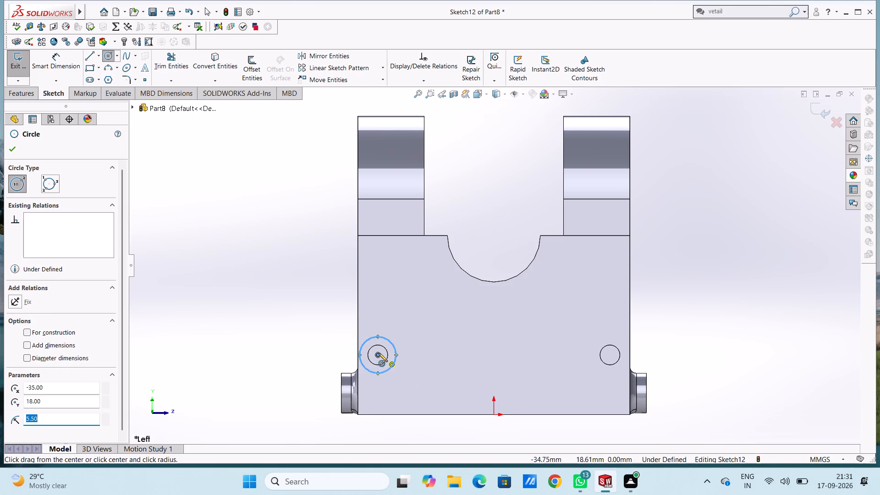
{"action": "left_click", "coordinate": [377, 353]}
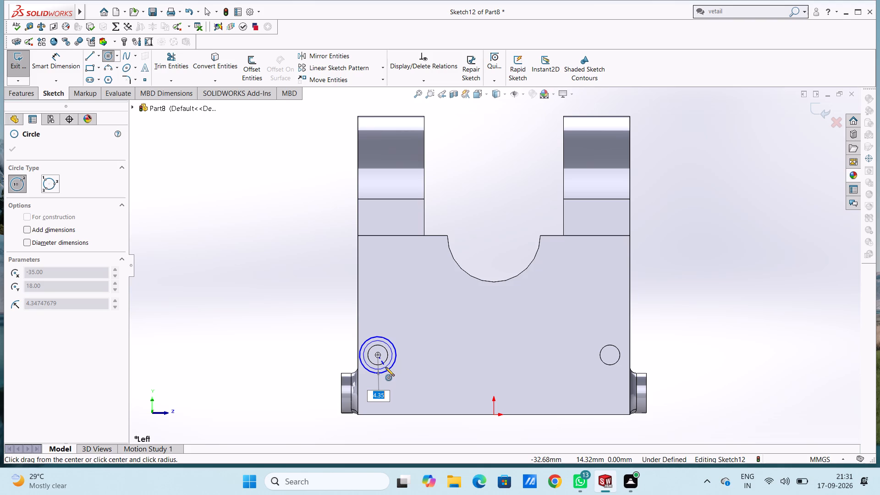
{"action": "key", "text": "4"}
{"action": "key", "text": "Return"}
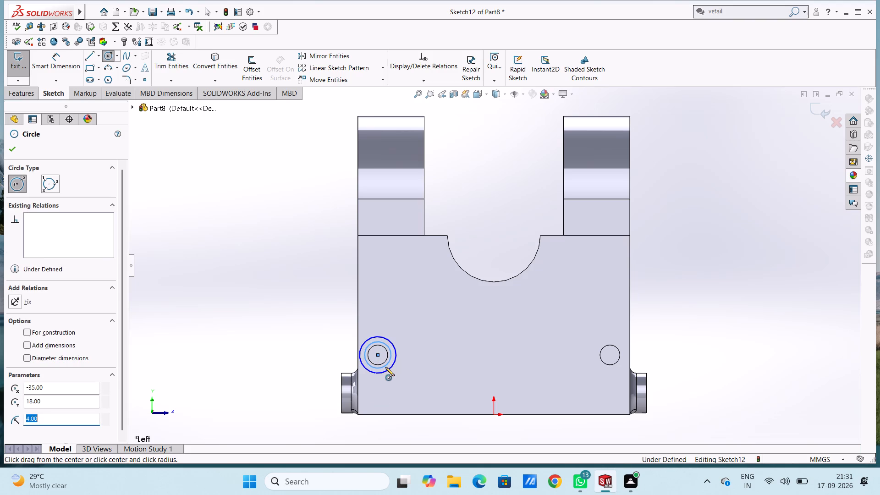
Sketch concentric circles of 5.5 mm and 4 mm radius around the end wall's hole near the front side wall.
{"action": "left_click", "coordinate": [610, 354]}
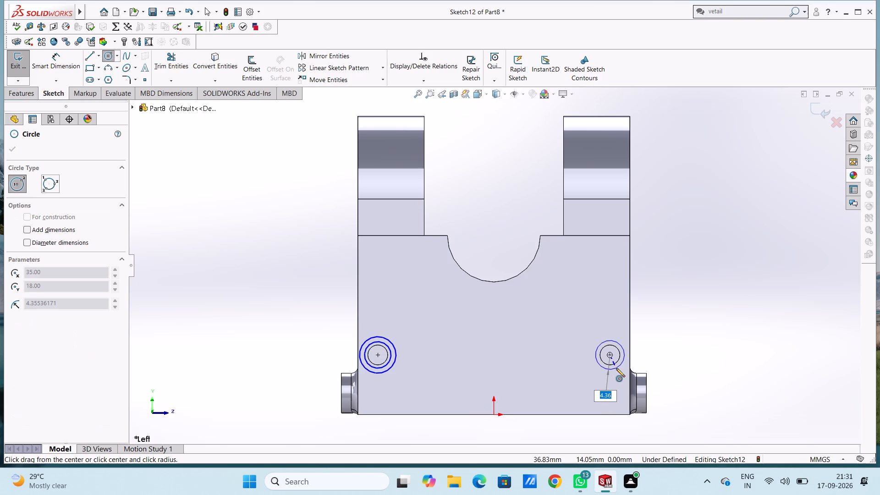
{"action": "type", "text": "5.5"}
{"action": "key", "text": "Return"}
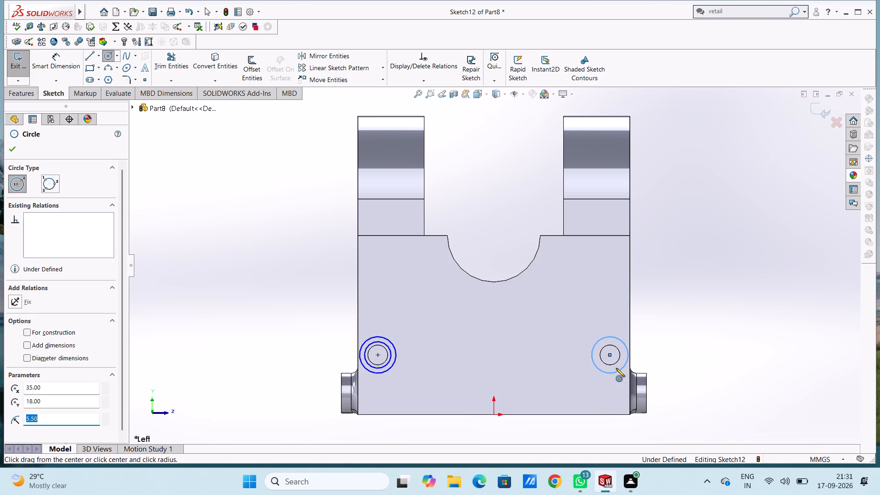
{"action": "left_click", "coordinate": [610, 356]}
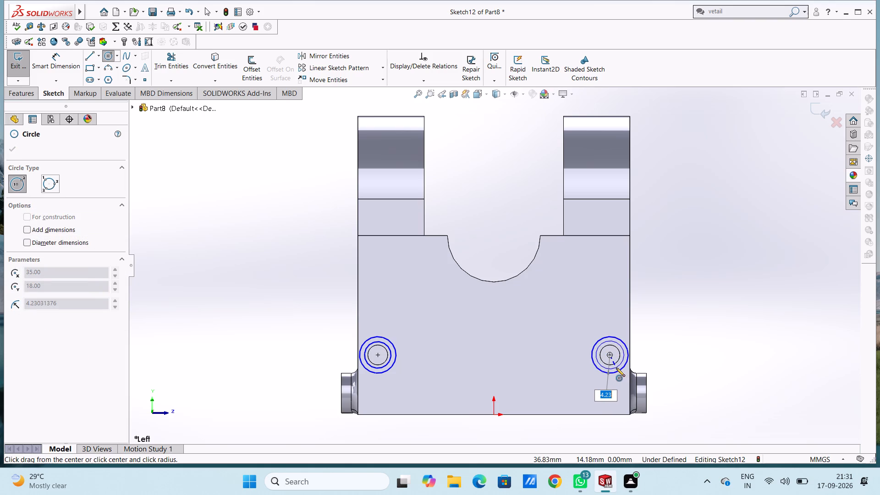
{"action": "key", "text": "4"}
{"action": "key", "text": "Return"}
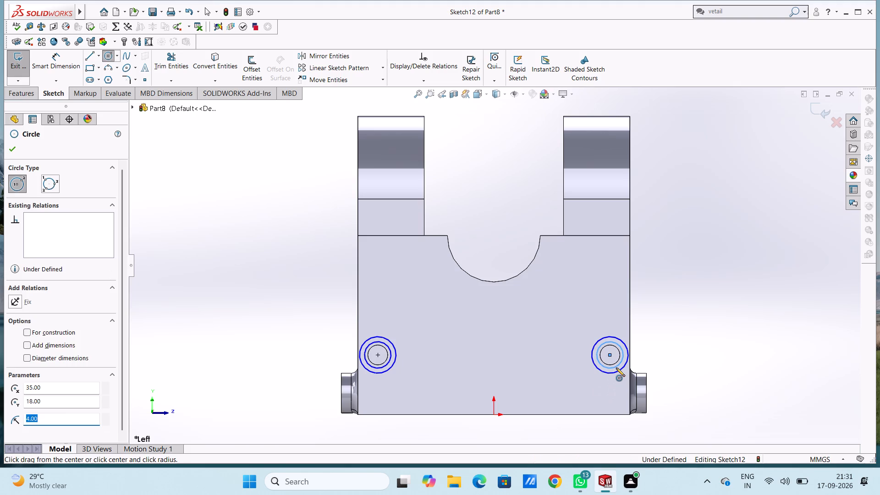
{"action": "key", "text": "Escape"}
{"action": "key", "text": "Escape"}
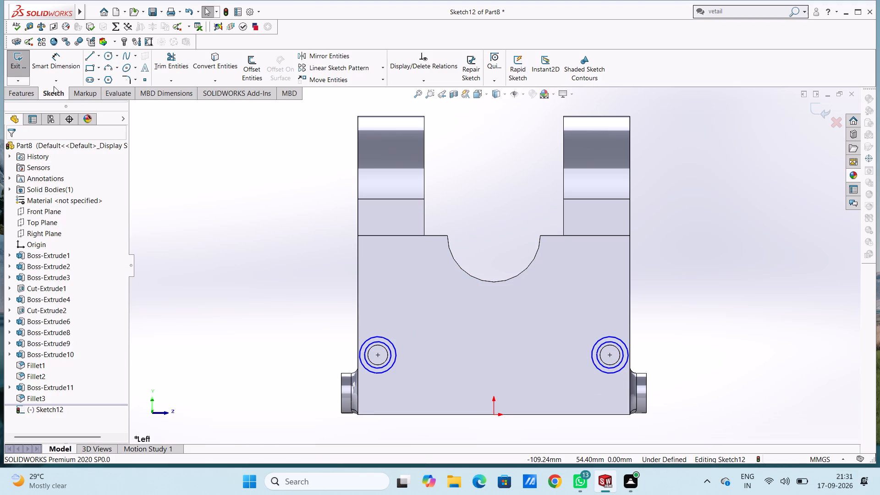
Dimension the two circles around the hole near the back side wall with 11 mm and 8 mm diameters.
{"action": "left_click", "coordinate": [56, 66]}
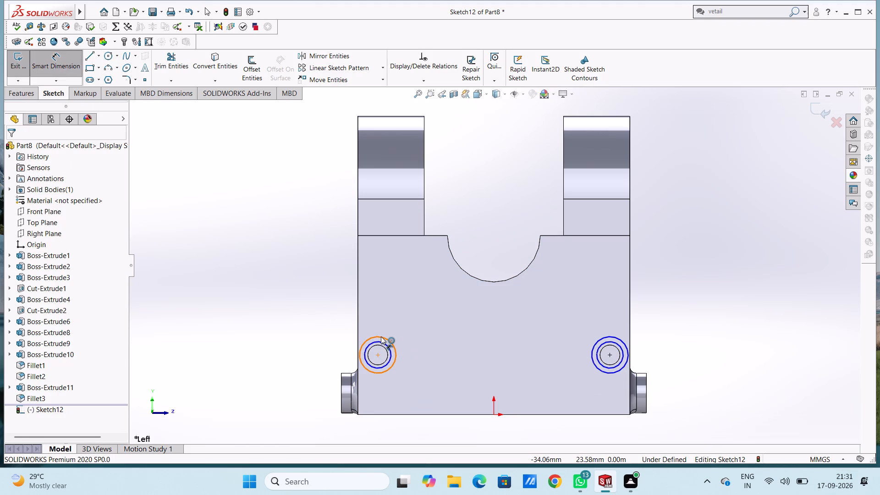
{"action": "left_click", "coordinate": [381, 337]}
{"action": "left_click", "coordinate": [230, 216]}
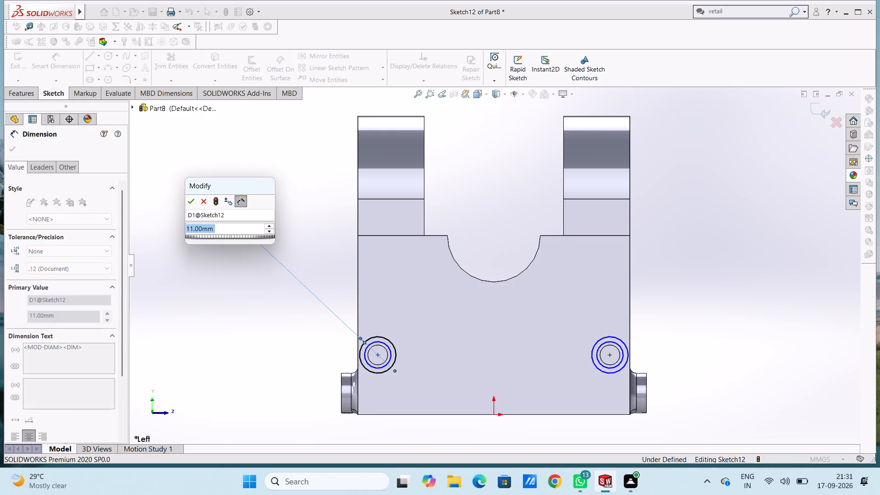
{"action": "left_click", "coordinate": [190, 203]}
{"action": "left_click", "coordinate": [179, 210]}
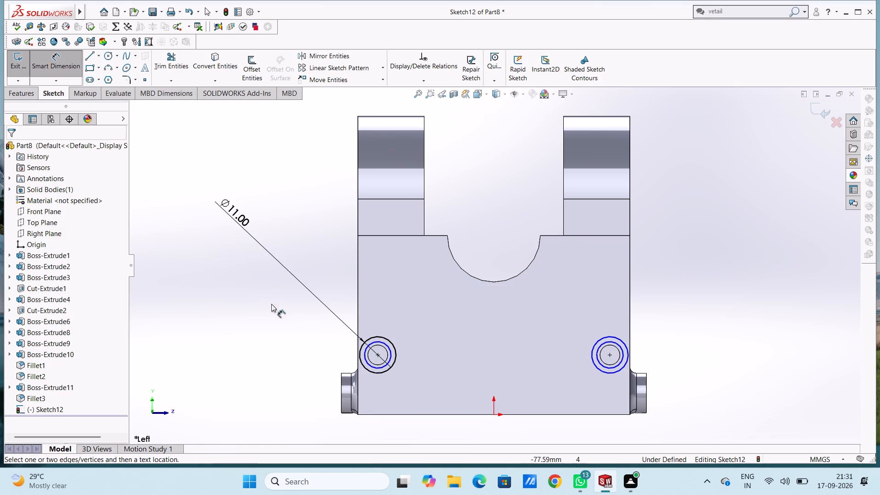
{"action": "left_click", "coordinate": [364, 354]}
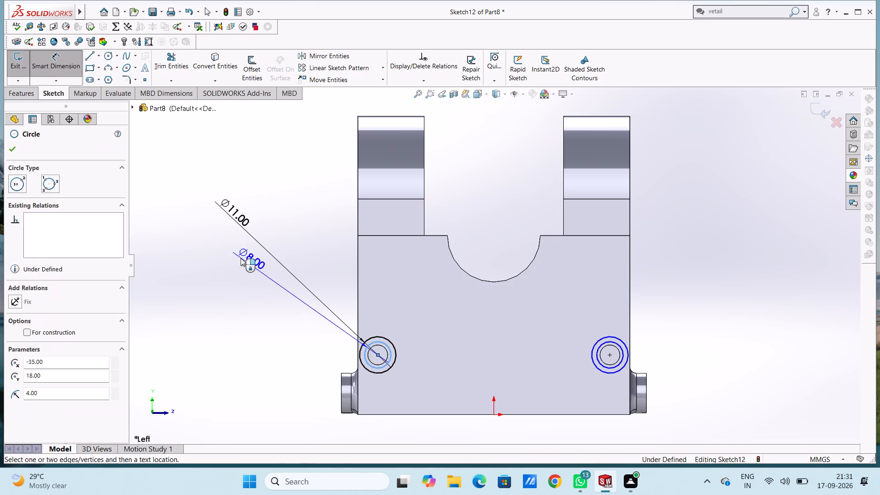
{"action": "left_click", "coordinate": [231, 253]}
{"action": "left_click", "coordinate": [193, 237]}
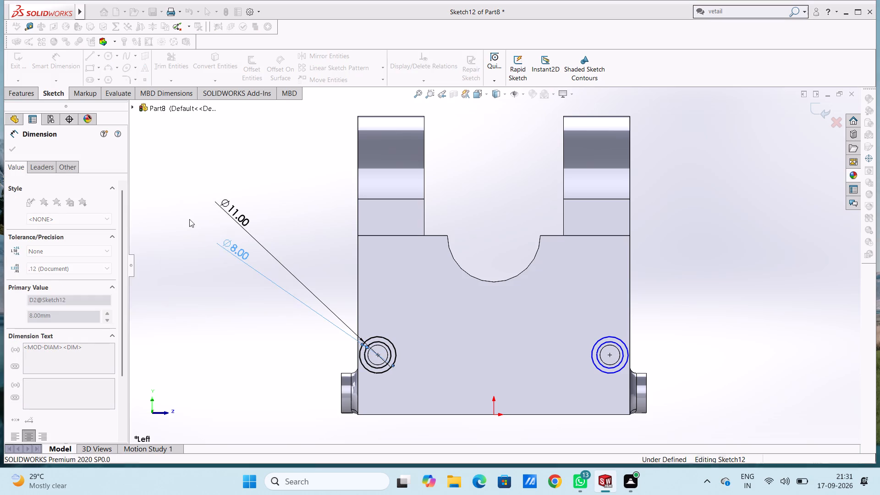
{"action": "left_click", "coordinate": [189, 209]}
Dimension the two circles around the hole near the front side wall with 11 mm and 8 mm diameters.
{"action": "left_click", "coordinate": [622, 340]}
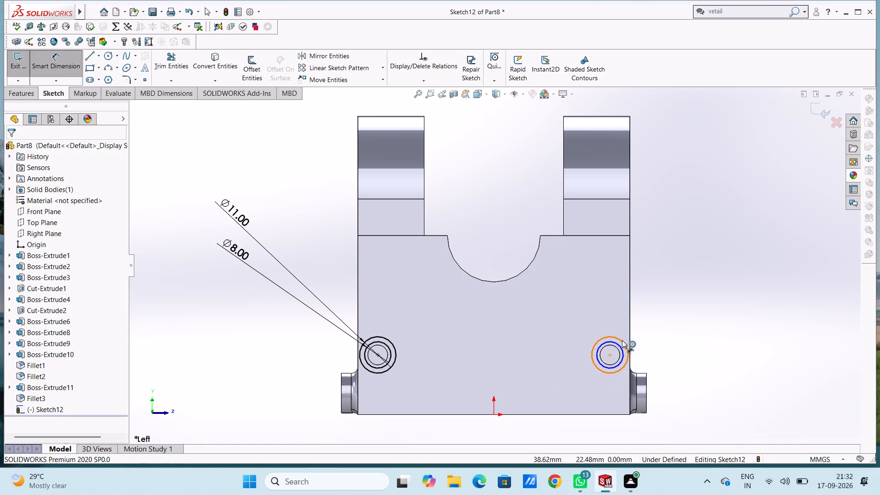
{"action": "left_click", "coordinate": [747, 258]}
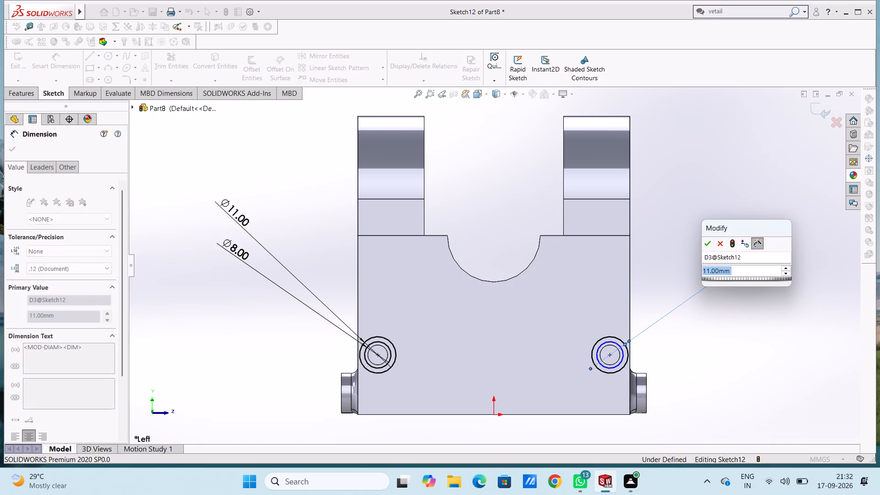
{"action": "left_click", "coordinate": [706, 243]}
{"action": "left_click", "coordinate": [677, 242]}
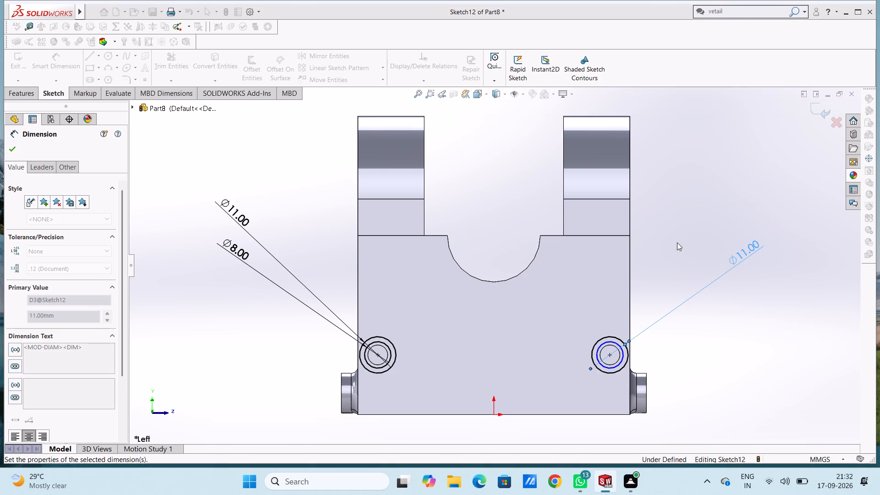
{"action": "left_click", "coordinate": [623, 352]}
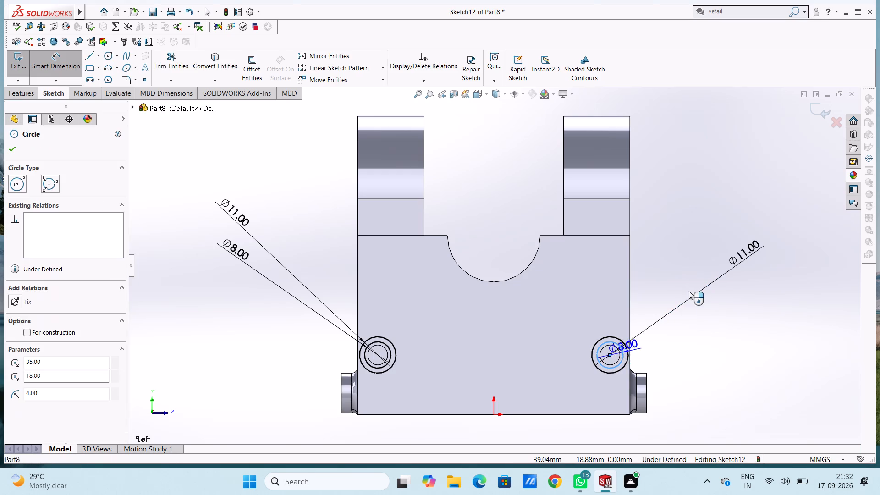
{"action": "left_click", "coordinate": [753, 204]}
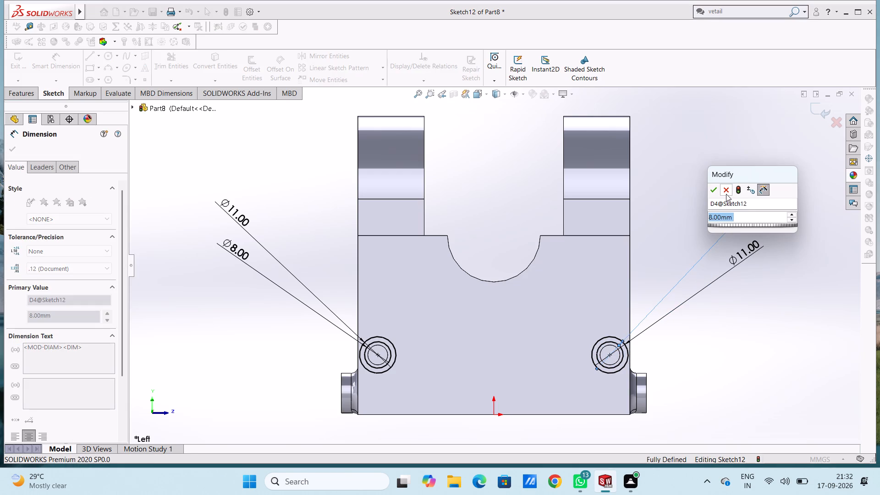
{"action": "left_click", "coordinate": [716, 189]}
{"action": "left_click", "coordinate": [698, 183]}
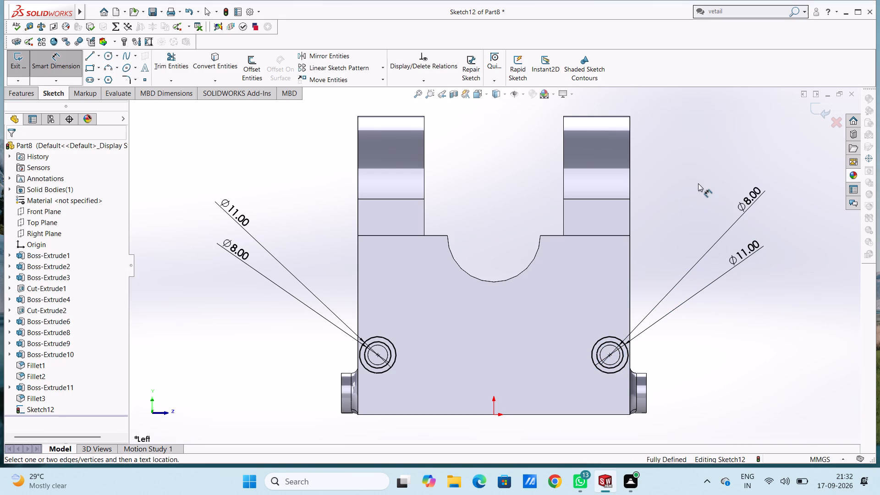
{"action": "key", "text": "Escape"}
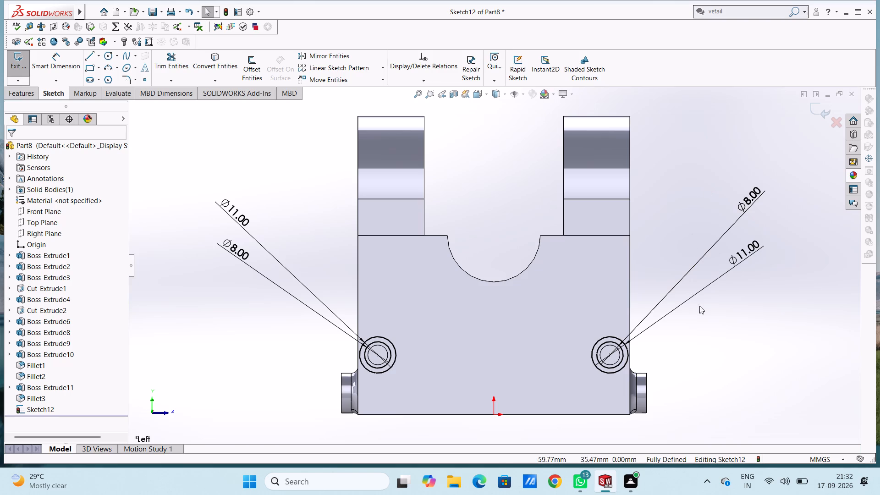
Extrude both ring profiles 5 mm blind outward from the end wall, merged with the body.
{"action": "middle_click_drag", "start_coordinate": [775, 372], "coordinate": [732, 373]}
{"action": "scroll", "coordinate": [732, 373], "scroll_direction": "up", "scroll_amount": 1}
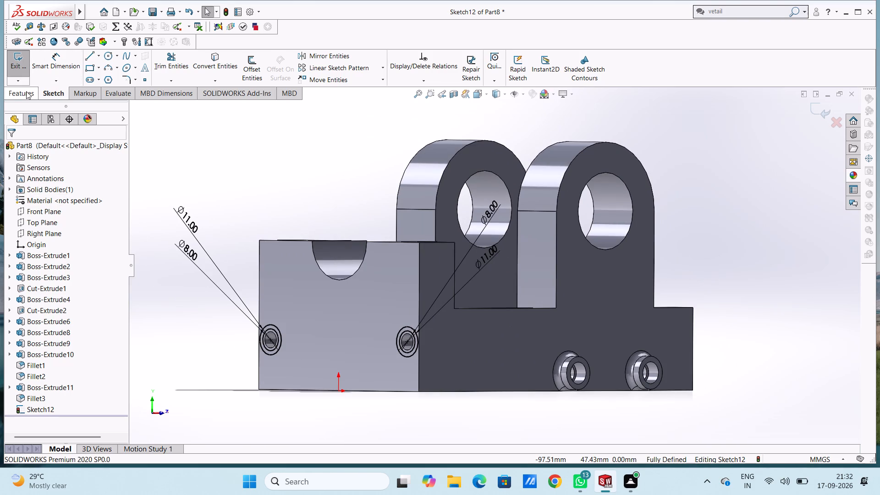
{"action": "left_click", "coordinate": [26, 91]}
{"action": "left_click", "coordinate": [25, 66]}
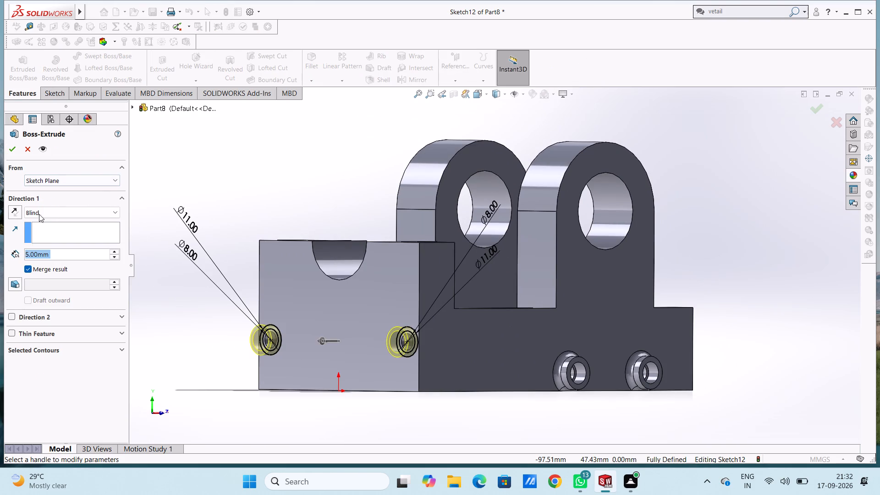
{"action": "left_click", "coordinate": [14, 147]}
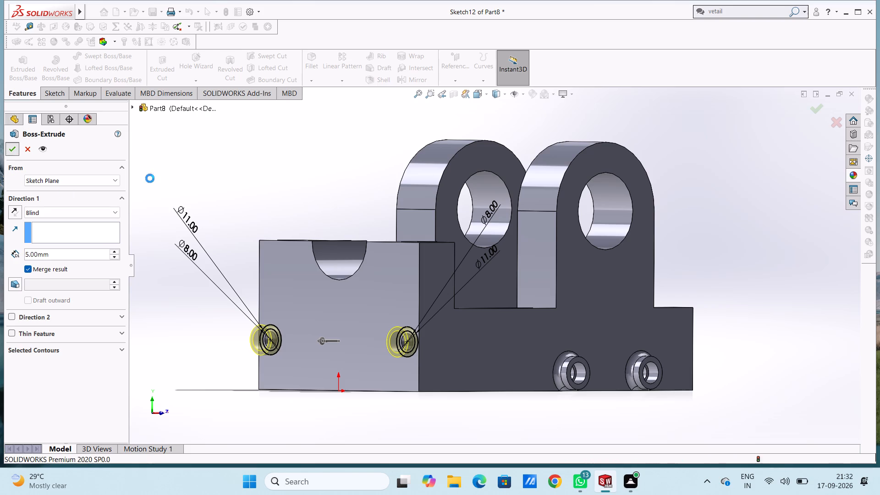
{"action": "left_click", "coordinate": [181, 171]}
Fillet the base edges of both rings on the end wall with a 2 mm radius.
{"action": "scroll", "coordinate": [424, 324], "scroll_direction": "down", "scroll_amount": 1}
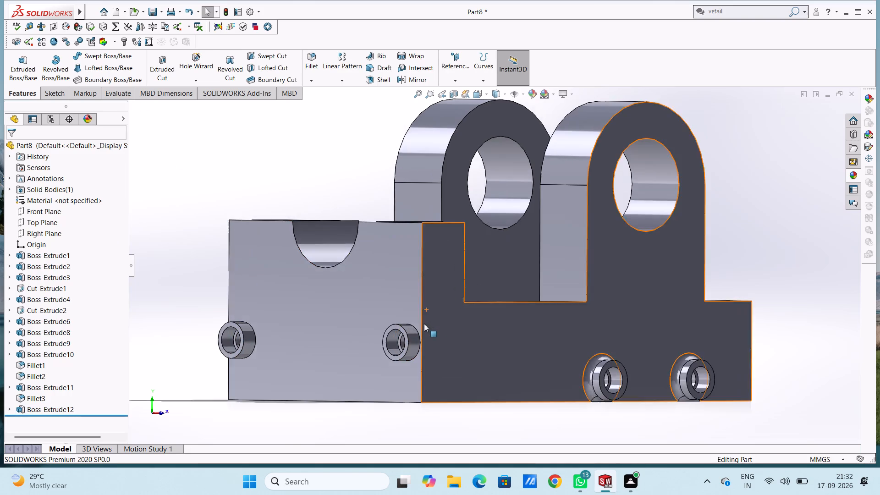
{"action": "scroll", "coordinate": [424, 324], "scroll_direction": "down", "scroll_amount": 2}
{"action": "left_click", "coordinate": [318, 57]}
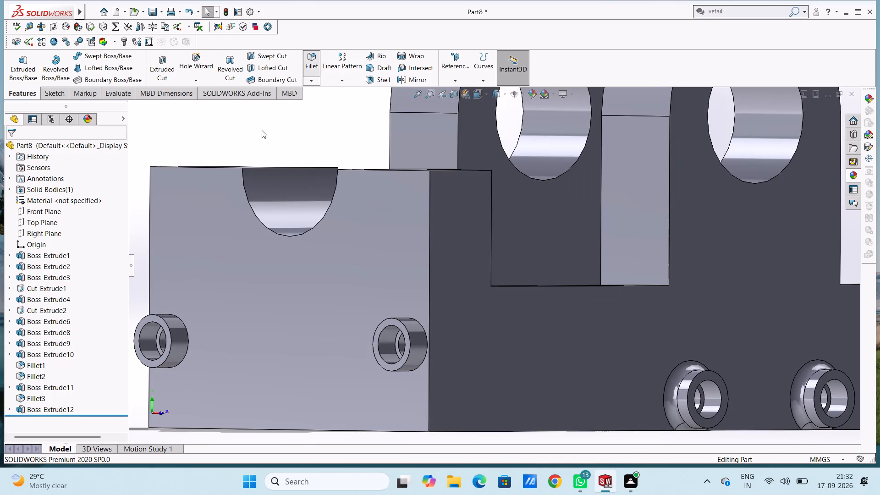
{"action": "left_click", "coordinate": [189, 332]}
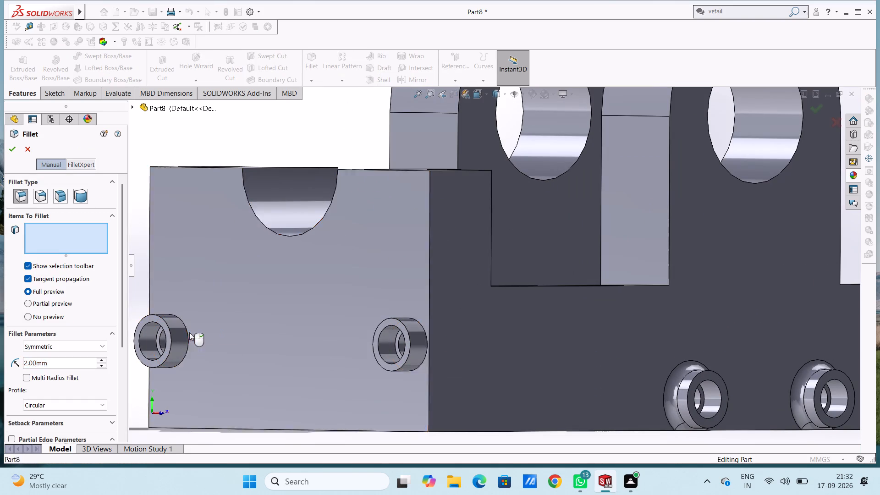
{"action": "left_click", "coordinate": [213, 335]}
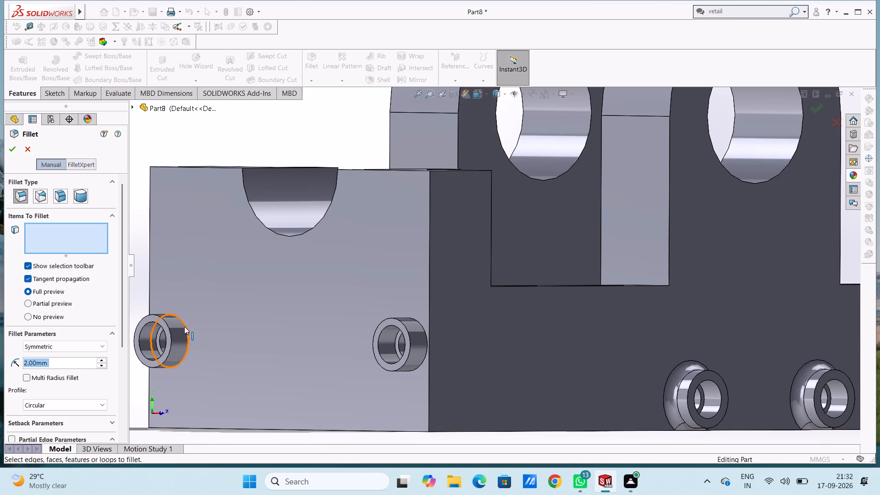
{"action": "left_click", "coordinate": [188, 329]}
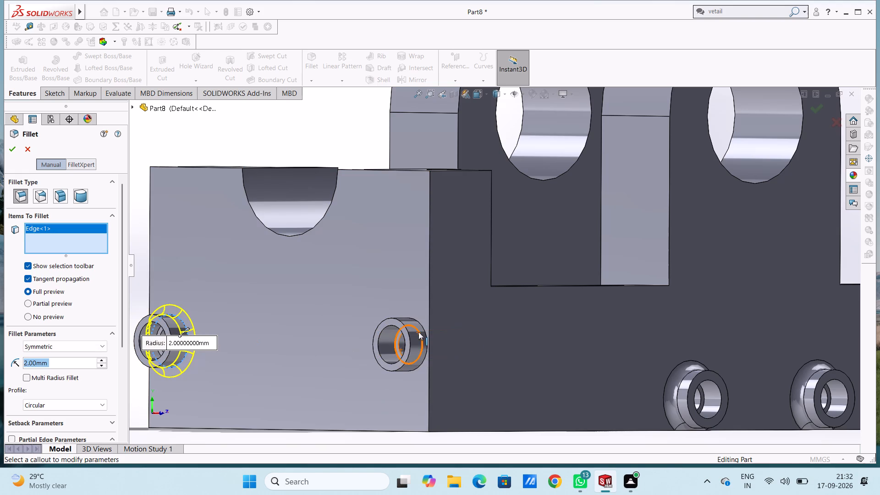
{"action": "left_click", "coordinate": [423, 328]}
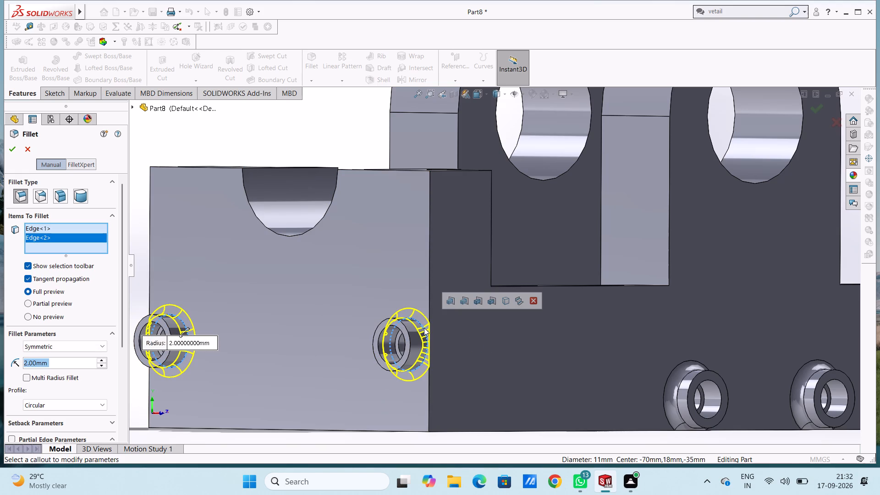
{"action": "left_click", "coordinate": [16, 152]}
Fillet the two vertical edges where the holed lug meets the plate's end with a 5 mm radius.
{"action": "middle_click_drag", "start_coordinate": [148, 247], "coordinate": [216, 270]}
{"action": "scroll", "coordinate": [216, 270], "scroll_direction": "up", "scroll_amount": 3}
{"action": "scroll", "coordinate": [238, 328], "scroll_direction": "up", "scroll_amount": 2}
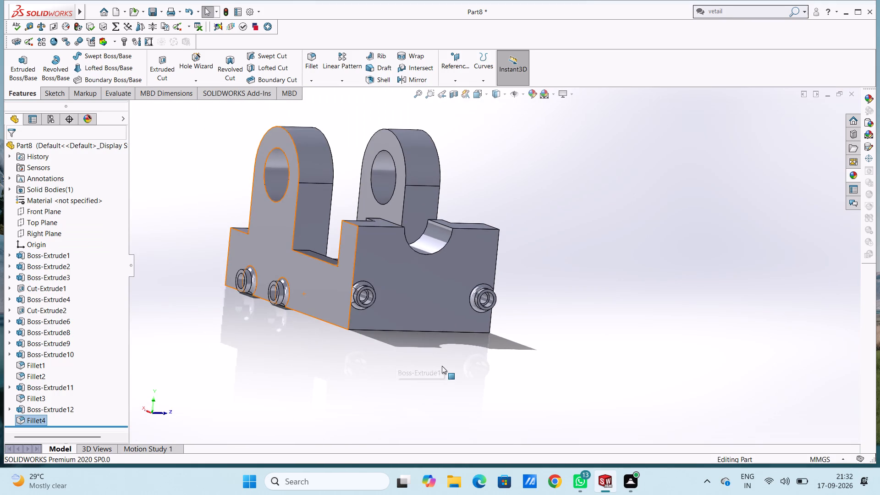
{"action": "middle_click_drag", "start_coordinate": [442, 365], "coordinate": [281, 375]}
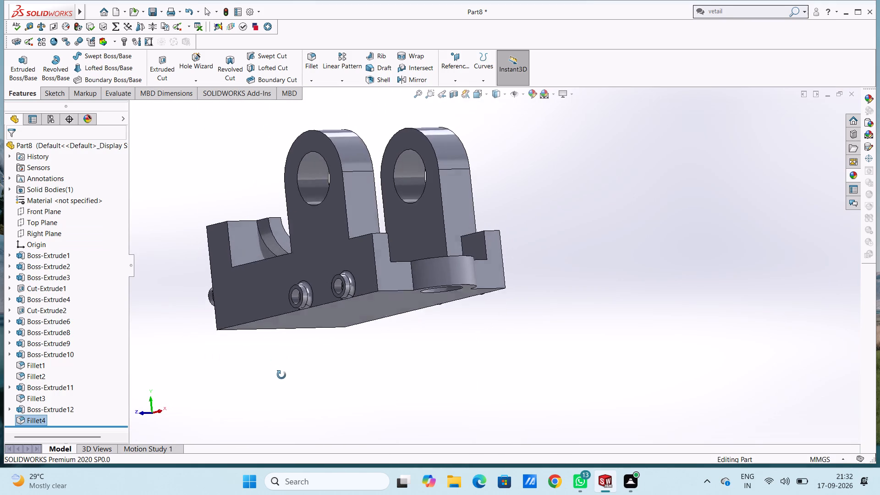
{"action": "middle_click_drag", "start_coordinate": [281, 375], "coordinate": [293, 441]}
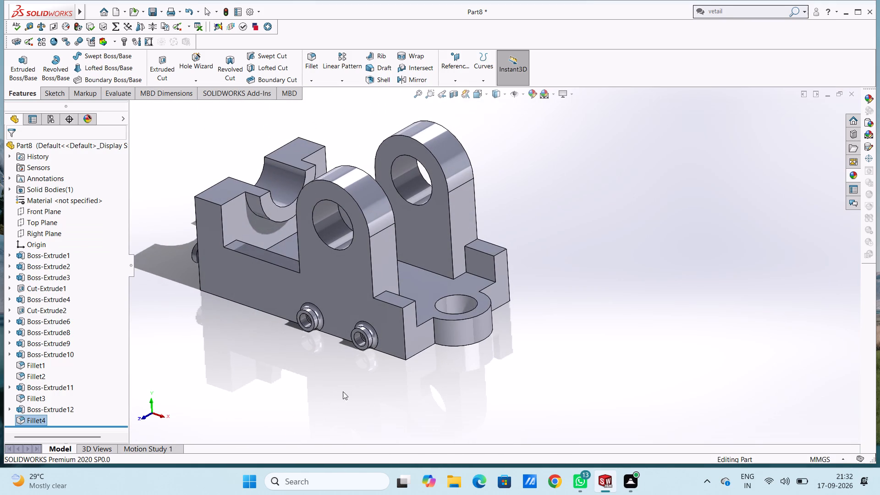
{"action": "key", "text": "ctrl+7"}
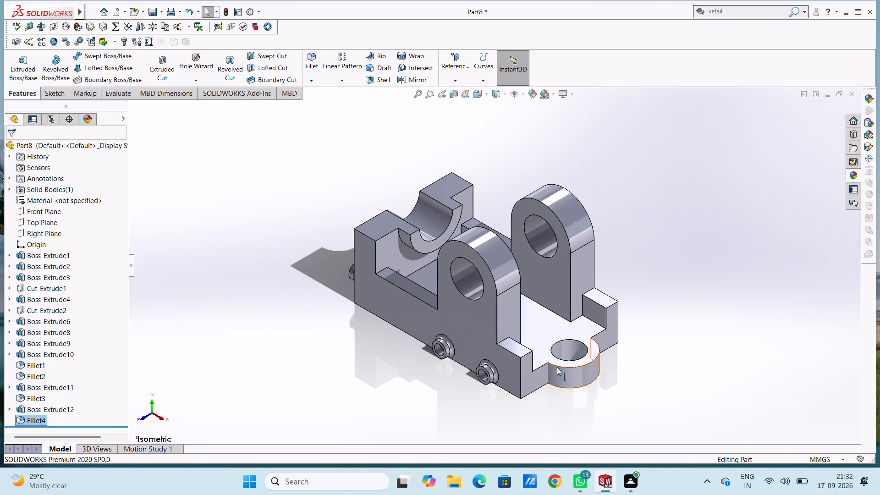
{"action": "scroll", "coordinate": [557, 367], "scroll_direction": "down", "scroll_amount": 3}
{"action": "left_click", "coordinate": [529, 356]}
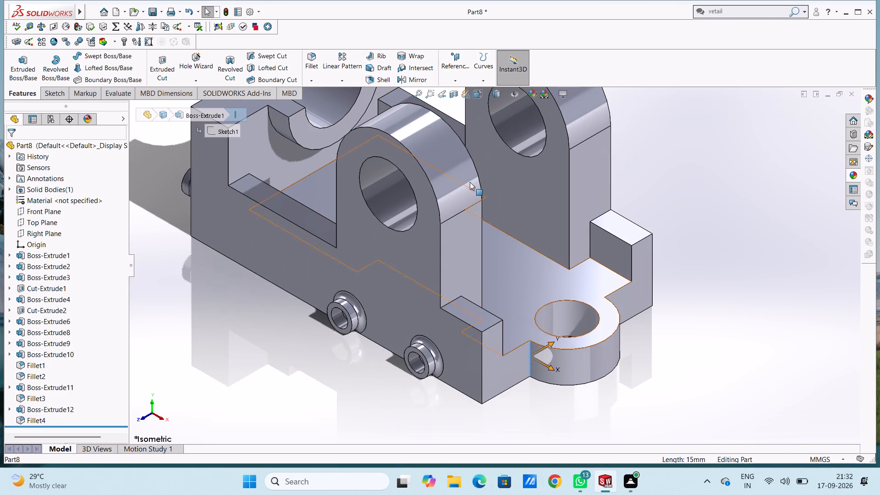
{"action": "left_click", "coordinate": [305, 60]}
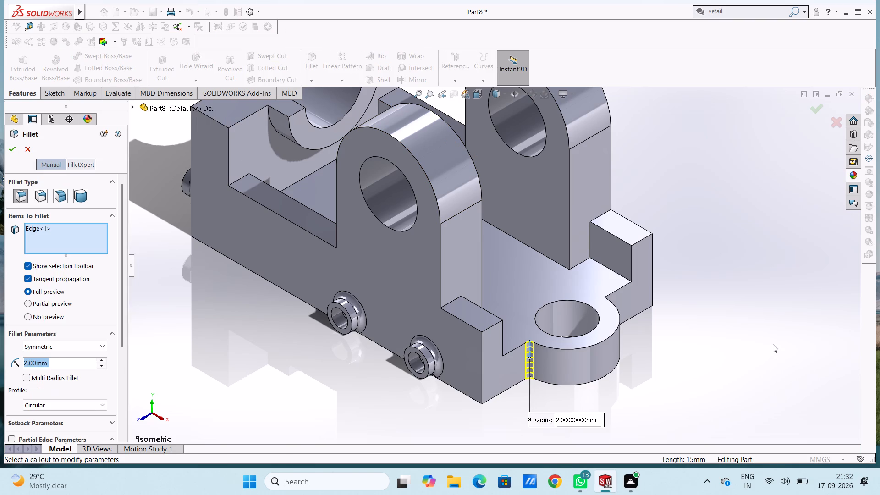
{"action": "key", "text": "5"}
{"action": "key", "text": "Return"}
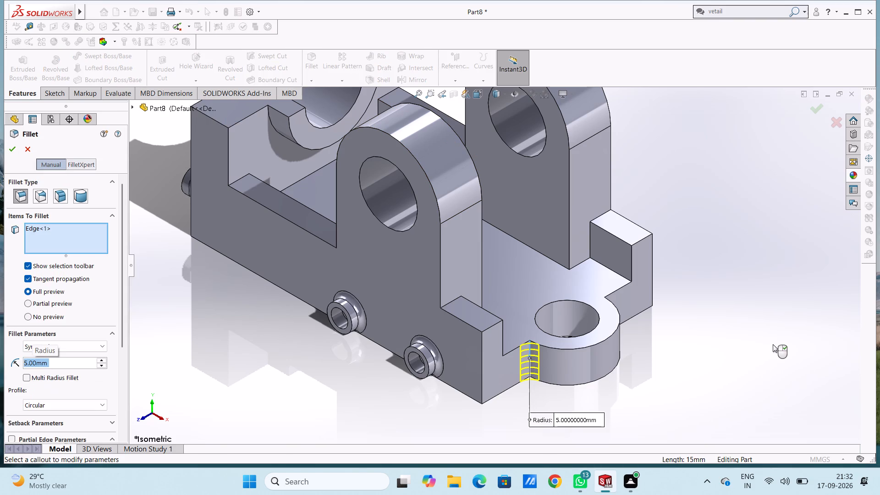
{"action": "middle_click_drag", "start_coordinate": [706, 345], "coordinate": [637, 366]}
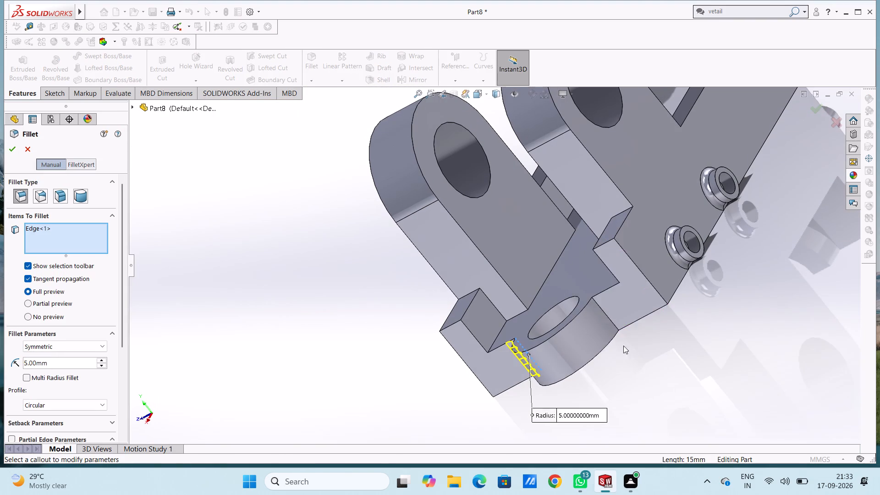
{"action": "left_click", "coordinate": [608, 317]}
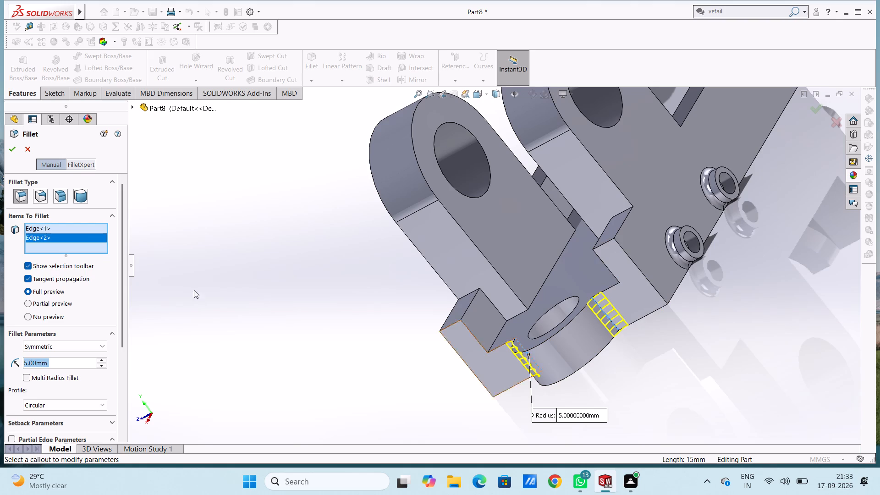
{"action": "left_click", "coordinate": [7, 150]}
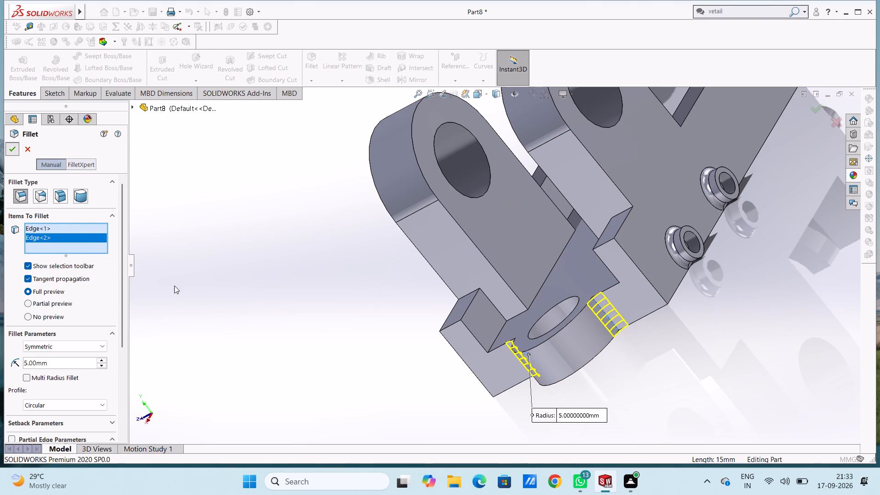
{"action": "middle_click_drag", "start_coordinate": [206, 291], "coordinate": [286, 309]}
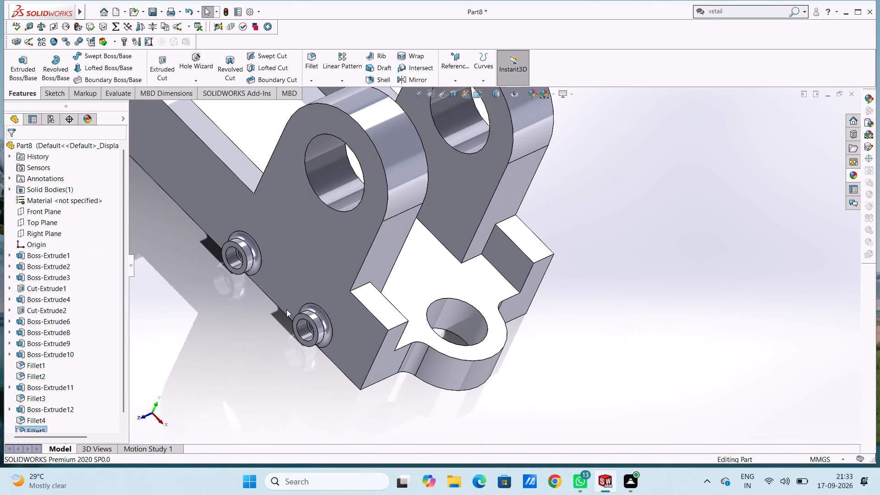
{"action": "left_click", "coordinate": [286, 309], "text": "ctrl"}
{"action": "key", "text": "ctrl+7"}
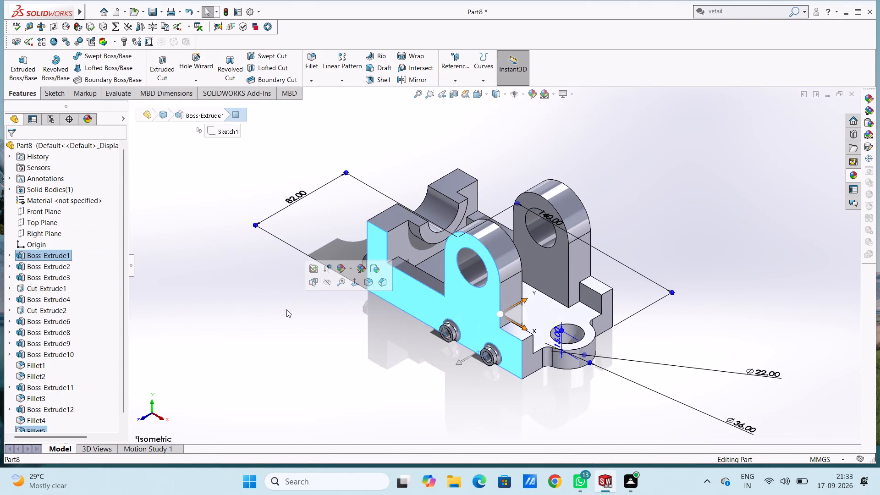
{"action": "left_click", "coordinate": [298, 334]}
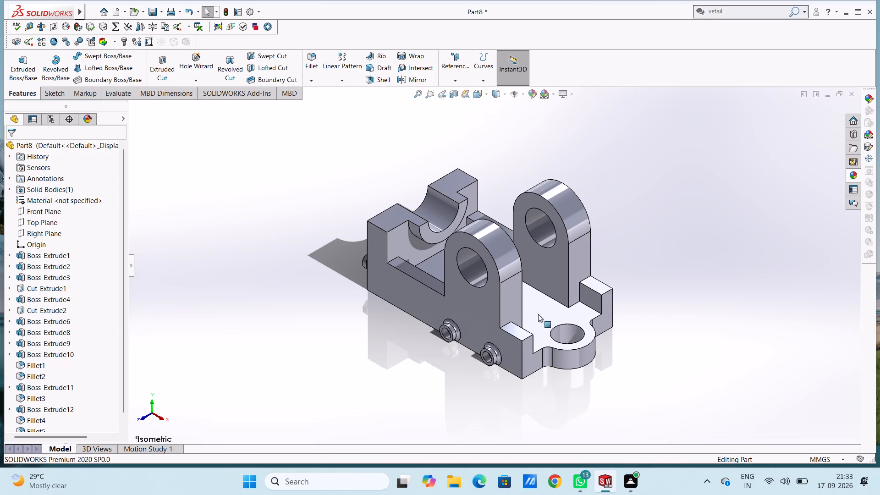
Set the whole part's colour to the dark brown swatch of the standard palette.
{"action": "left_click", "coordinate": [532, 94]}
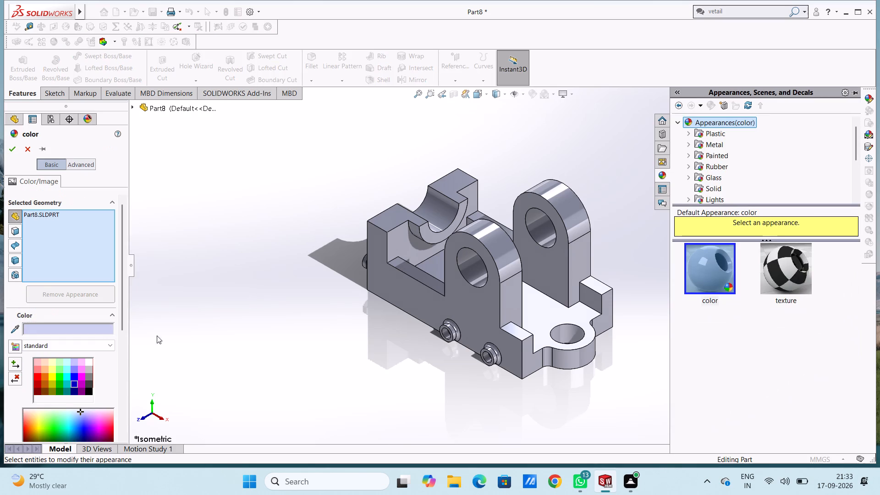
{"action": "left_click", "coordinate": [89, 364]}
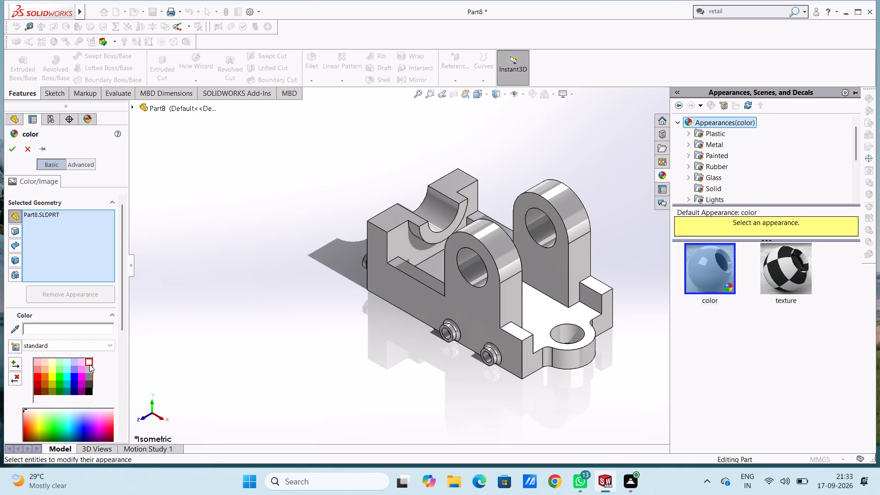
{"action": "left_click", "coordinate": [89, 370]}
{"action": "left_click", "coordinate": [91, 378]}
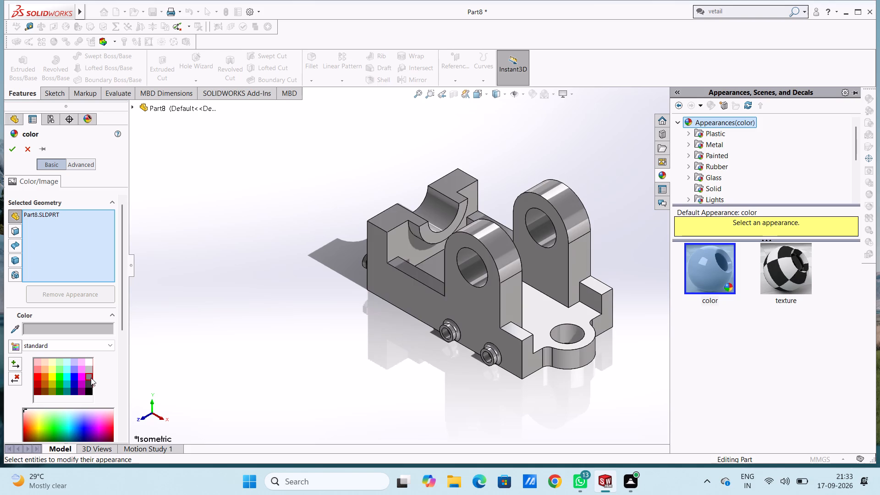
{"action": "left_click", "coordinate": [54, 370]}
{"action": "left_click", "coordinate": [53, 380]}
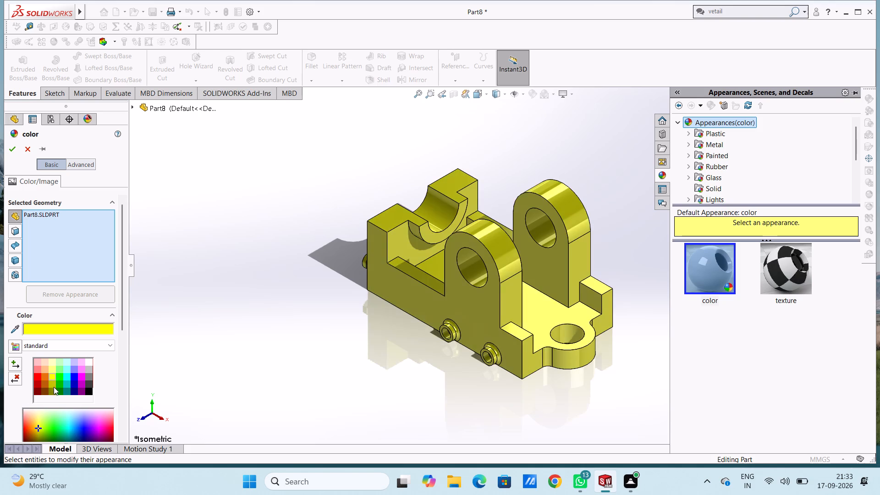
{"action": "left_click", "coordinate": [54, 391]}
{"action": "left_click", "coordinate": [55, 422]}
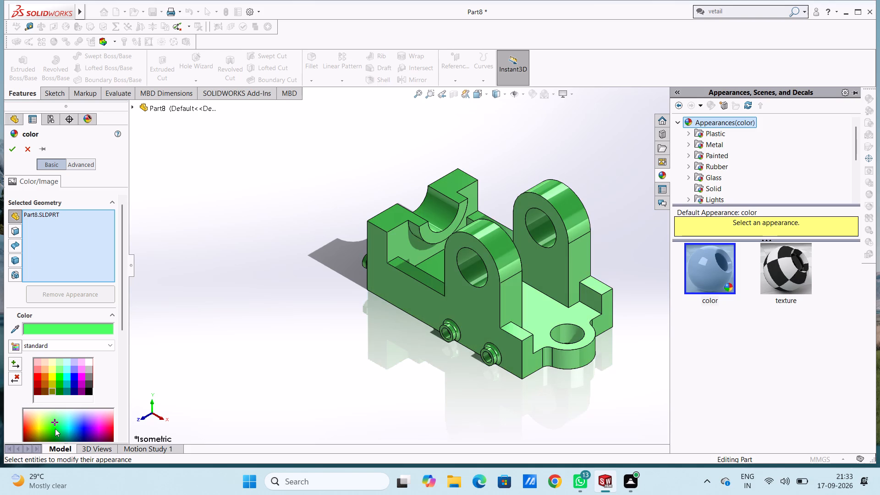
{"action": "left_click", "coordinate": [55, 429]}
{"action": "scroll", "coordinate": [55, 429], "scroll_direction": "up", "scroll_amount": 2}
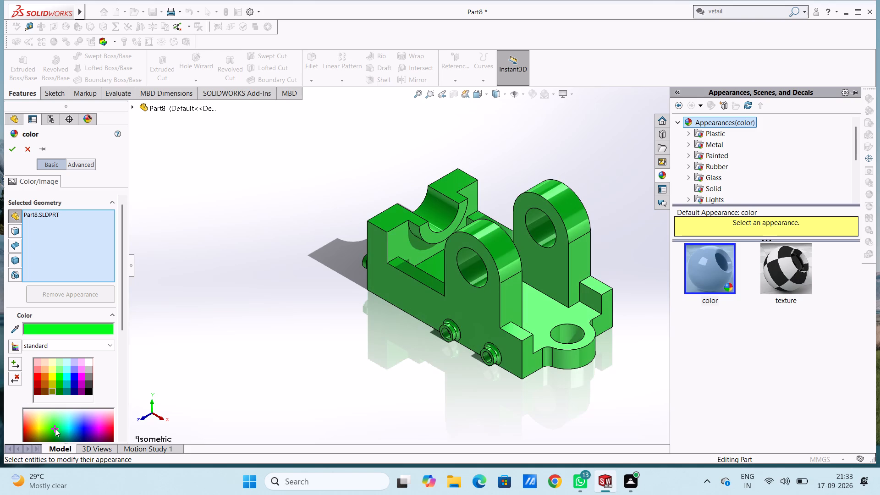
{"action": "left_click", "coordinate": [46, 366]}
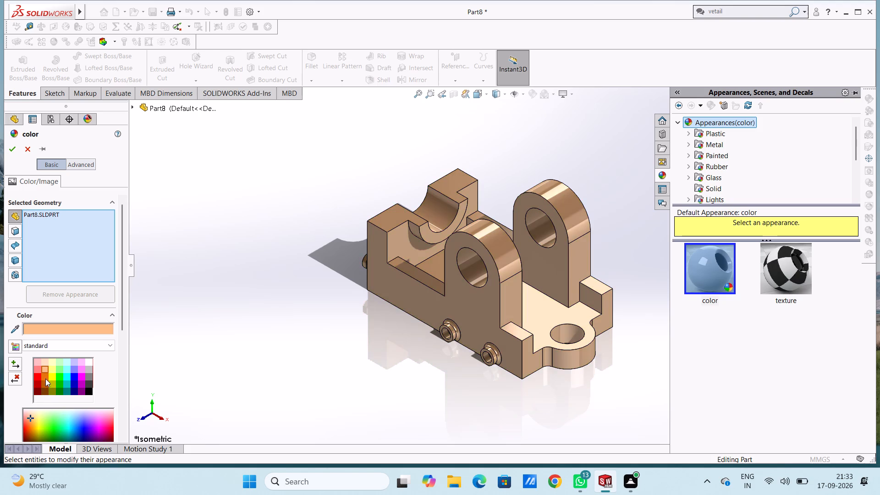
{"action": "left_click", "coordinate": [45, 379]}
{"action": "left_click", "coordinate": [44, 389]}
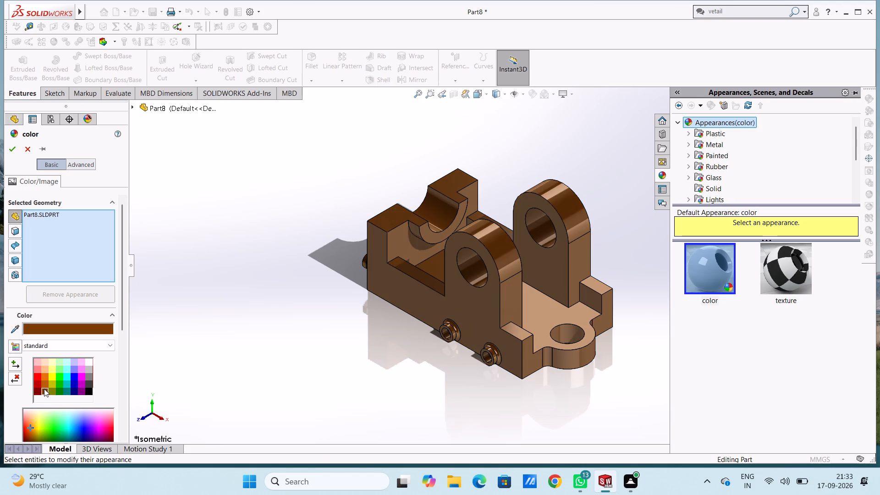
{"action": "left_click", "coordinate": [9, 148]}
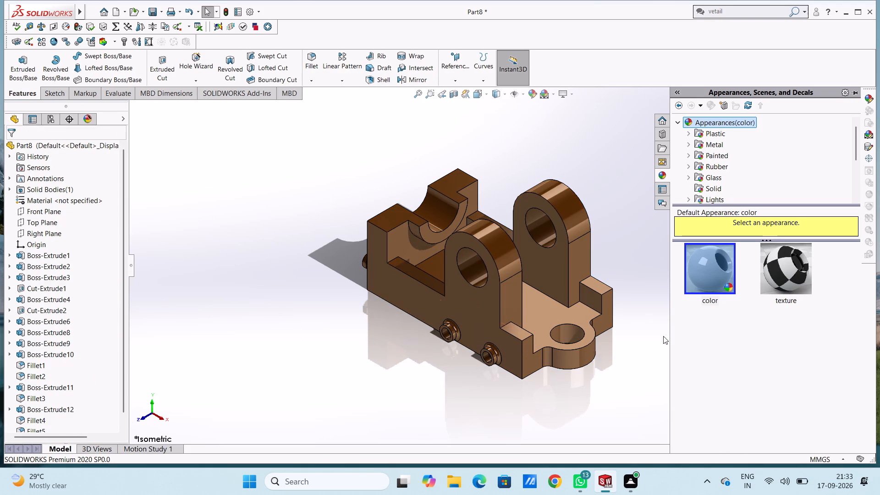
Apply the polished aluminum metal appearance to only the inner hole faces of both brackets and the lug.
{"action": "left_click", "coordinate": [710, 144]}
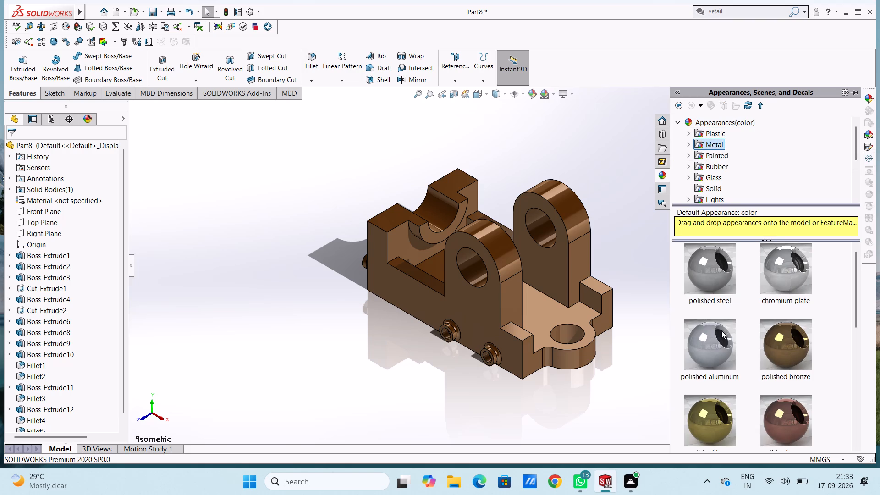
{"action": "scroll", "coordinate": [551, 289], "scroll_direction": "down", "scroll_amount": 5}
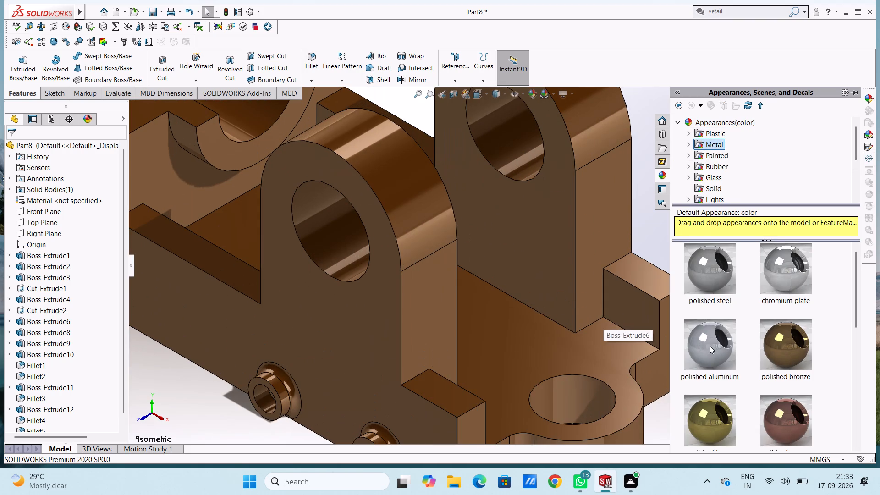
{"action": "left_click_drag", "start_coordinate": [709, 345], "coordinate": [315, 213]}
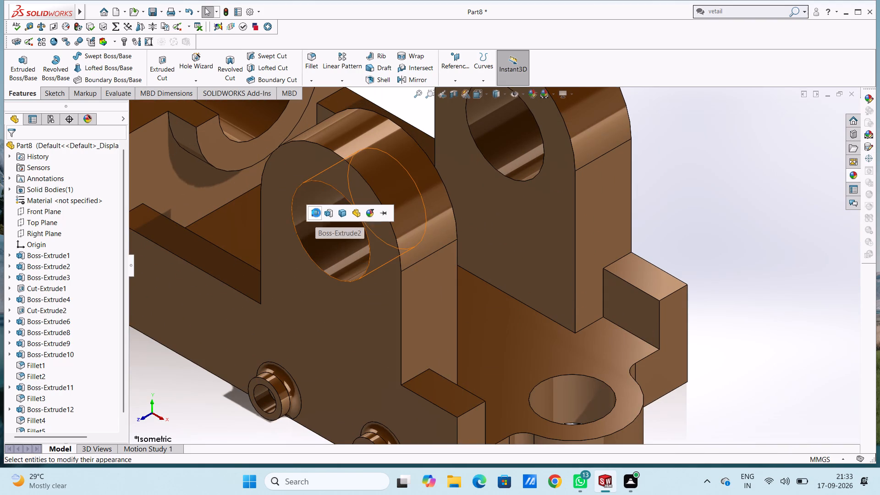
{"action": "left_click", "coordinate": [316, 213]}
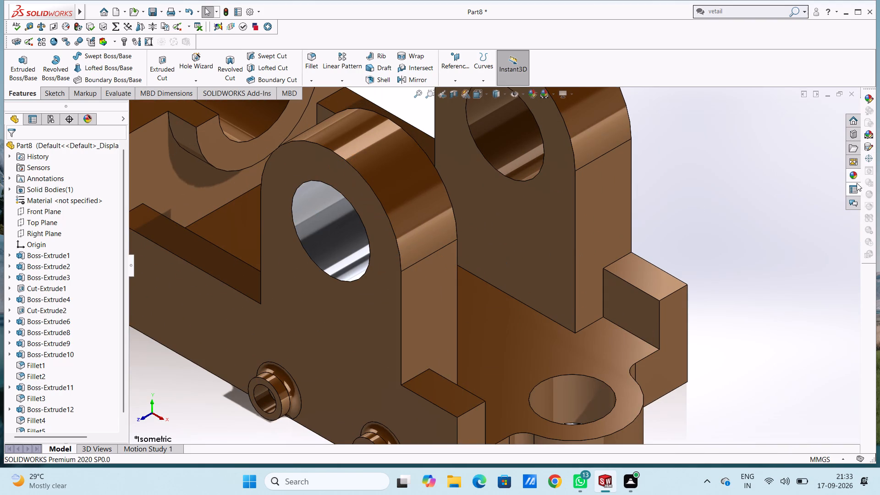
{"action": "left_click", "coordinate": [849, 172]}
{"action": "left_click_drag", "start_coordinate": [714, 356], "coordinate": [688, 320]}
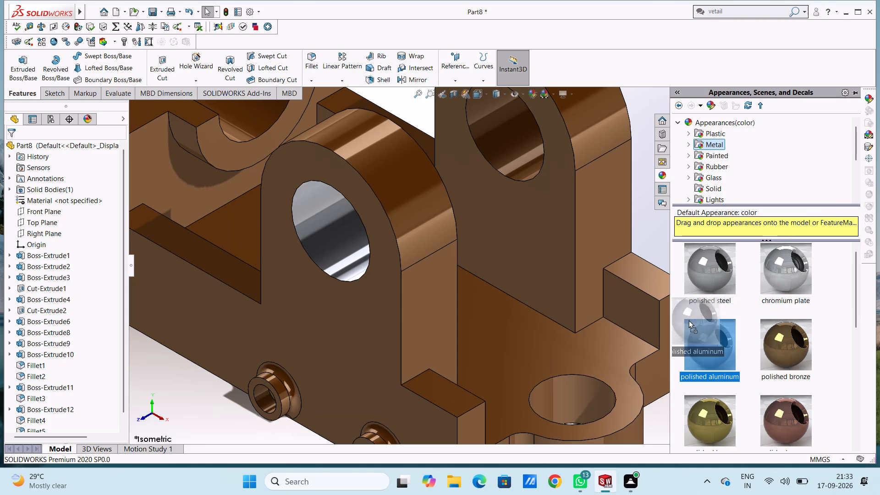
{"action": "left_click_drag", "start_coordinate": [688, 320], "coordinate": [497, 149]}
{"action": "left_click", "coordinate": [496, 148]}
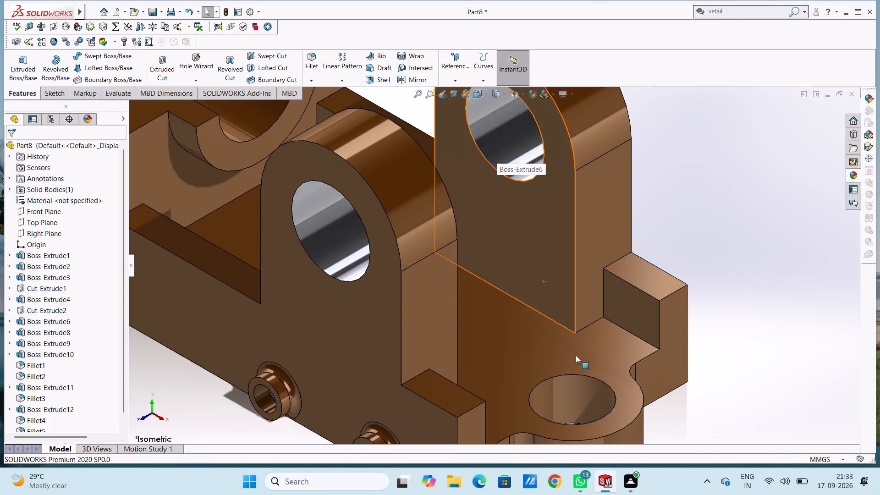
{"action": "left_click", "coordinate": [852, 173]}
{"action": "left_click_drag", "start_coordinate": [717, 345], "coordinate": [590, 384]}
{"action": "left_click", "coordinate": [590, 384]}
{"action": "scroll", "coordinate": [590, 388], "scroll_direction": "up", "scroll_amount": 5}
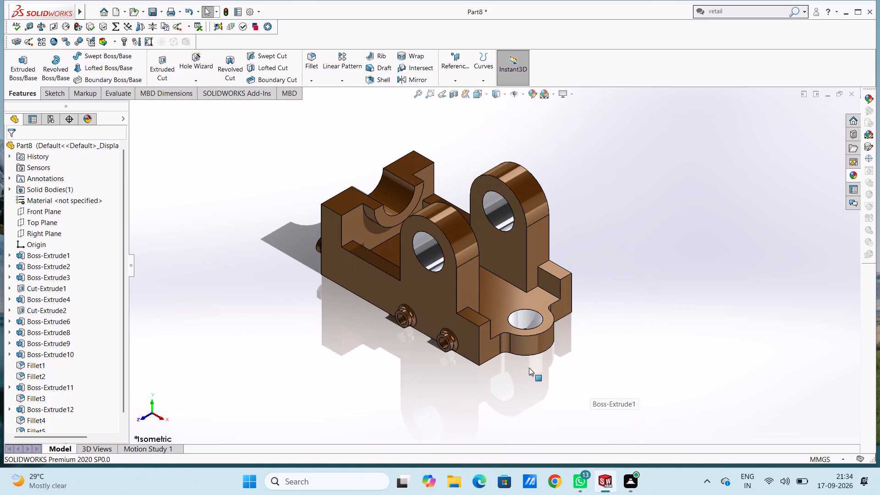
Apply the polished aluminum appearance to only the curved face of the semicircular notch in the end wall.
{"action": "middle_click_drag", "start_coordinate": [336, 304], "coordinate": [352, 319]}
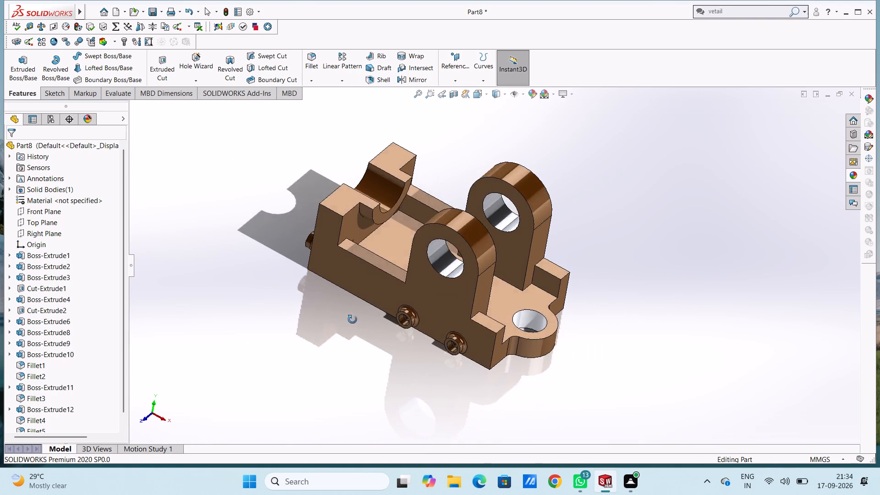
{"action": "middle_click_drag", "start_coordinate": [352, 319], "coordinate": [315, 327]}
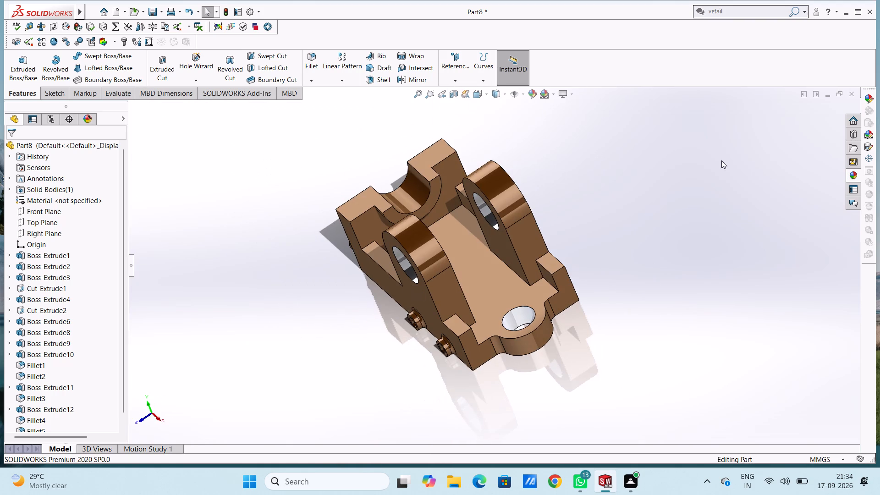
{"action": "scroll", "coordinate": [488, 150], "scroll_direction": "down", "scroll_amount": 4}
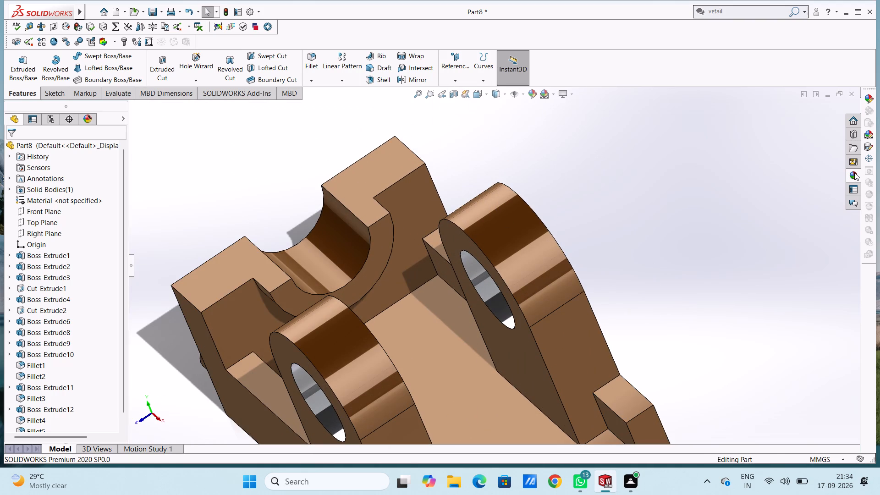
{"action": "left_click", "coordinate": [854, 172]}
{"action": "left_click_drag", "start_coordinate": [702, 351], "coordinate": [236, 198]}
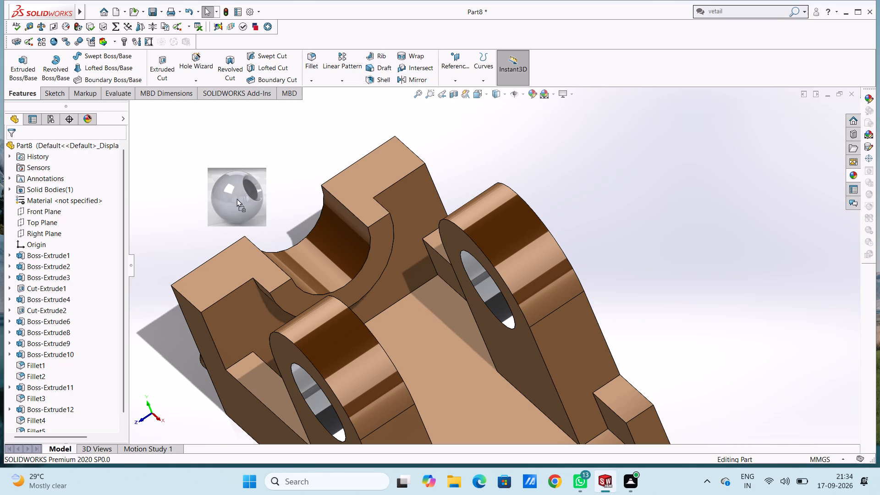
{"action": "left_click_drag", "start_coordinate": [236, 198], "coordinate": [309, 252]}
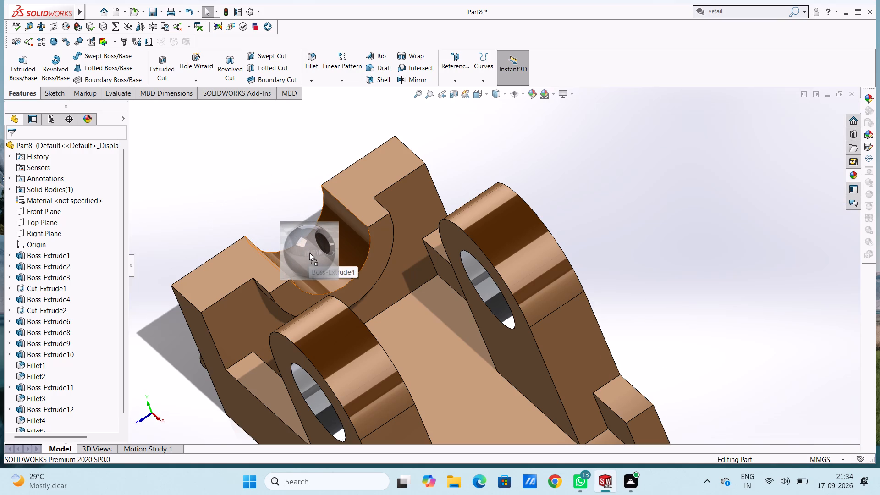
{"action": "left_click_drag", "start_coordinate": [309, 252], "coordinate": [295, 275]}
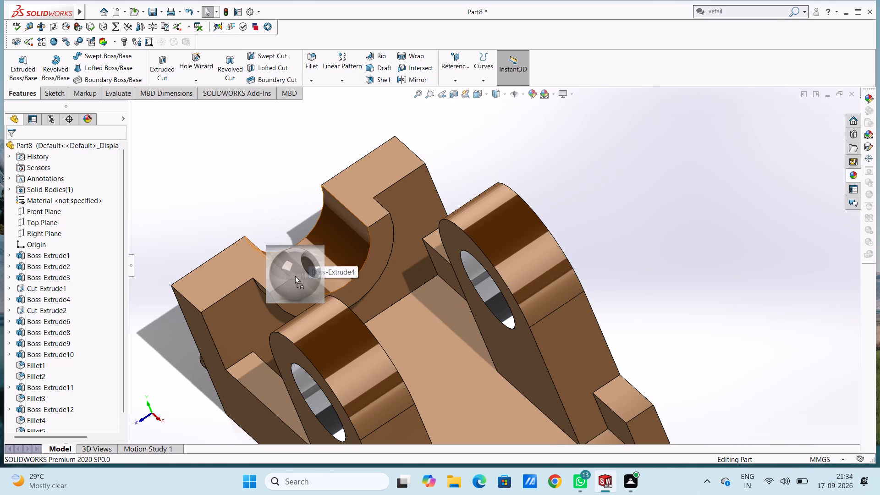
{"action": "left_click_drag", "start_coordinate": [295, 275], "coordinate": [299, 266]}
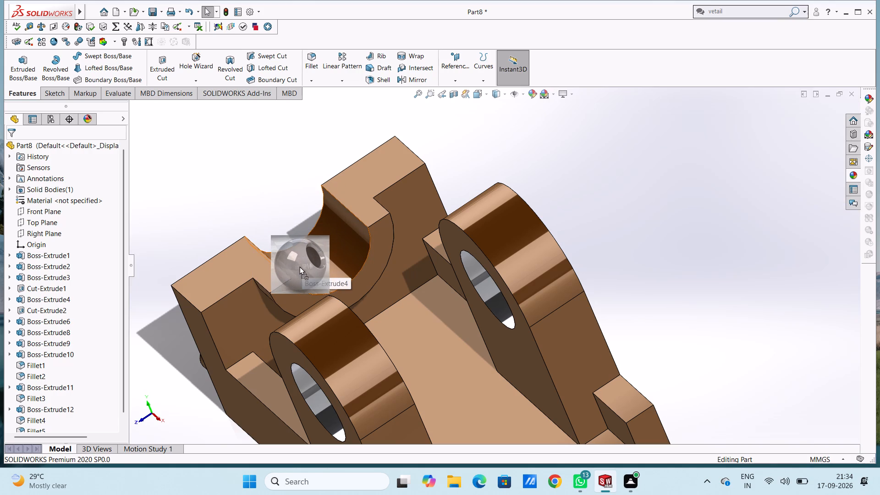
{"action": "left_click_drag", "start_coordinate": [299, 266], "coordinate": [293, 268]}
{"action": "left_click", "coordinate": [290, 267]}
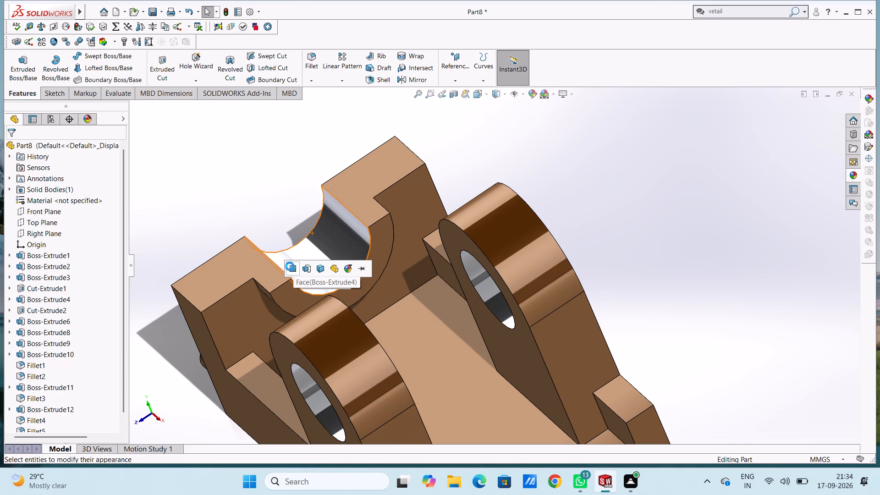
Colour the outer, end and fillet faces of both rings on the front long side with the standard palette's medium grey swatch.
{"action": "middle_click_drag", "start_coordinate": [280, 200], "coordinate": [323, 176]}
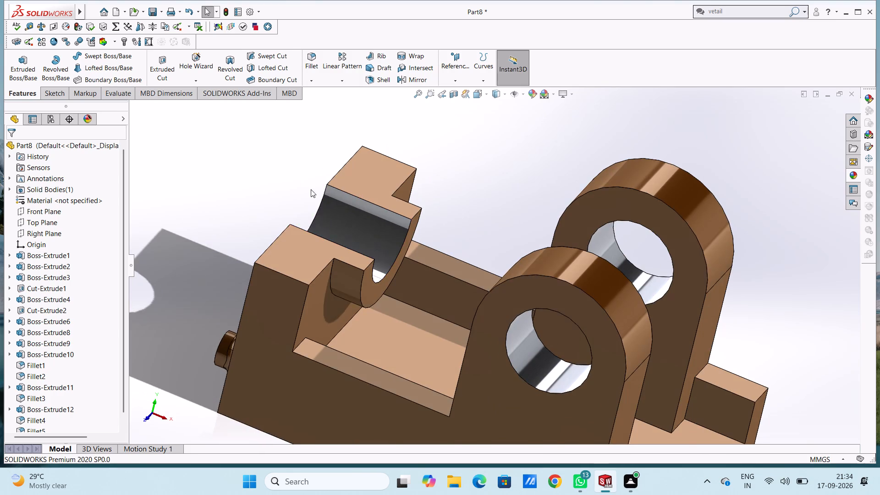
{"action": "scroll", "coordinate": [311, 189], "scroll_direction": "up", "scroll_amount": 5}
{"action": "middle_click_drag", "start_coordinate": [307, 193], "coordinate": [280, 187]}
{"action": "scroll", "coordinate": [507, 306], "scroll_direction": "down", "scroll_amount": 4}
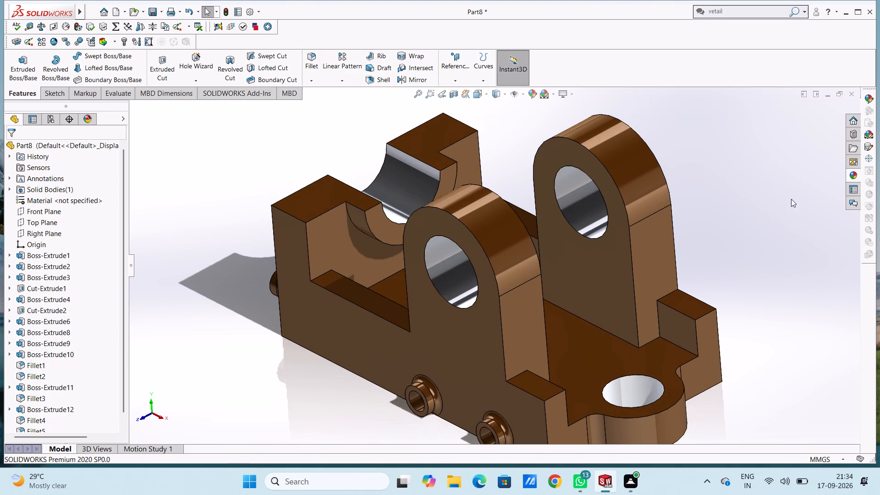
{"action": "scroll", "coordinate": [622, 293], "scroll_direction": "up", "scroll_amount": 4}
{"action": "scroll", "coordinate": [427, 348], "scroll_direction": "down", "scroll_amount": 4}
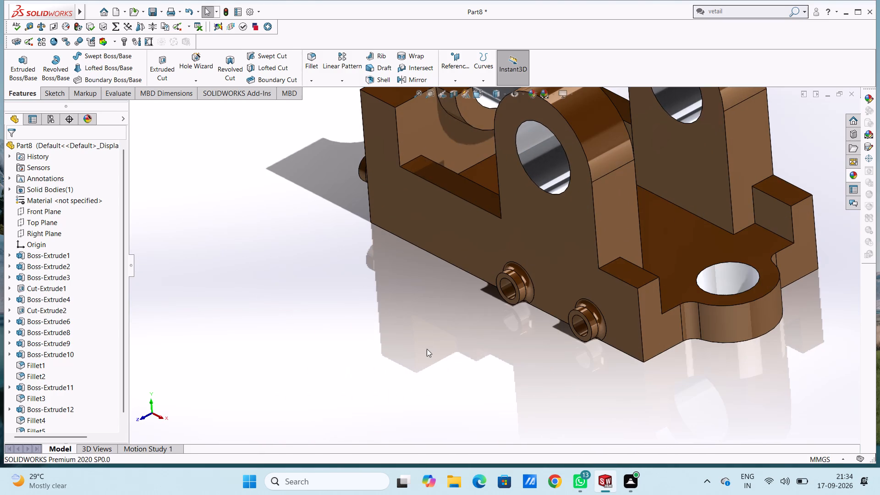
{"action": "scroll", "coordinate": [427, 349], "scroll_direction": "up", "scroll_amount": 2}
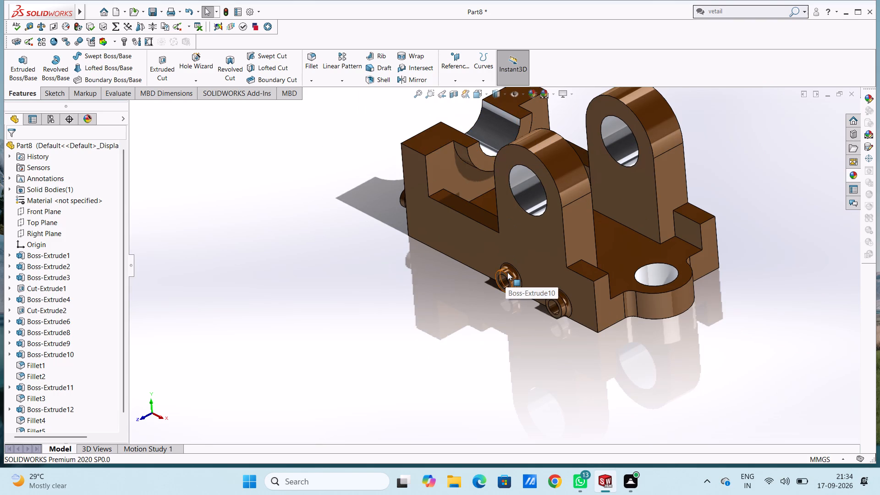
{"action": "left_click", "coordinate": [508, 273]}
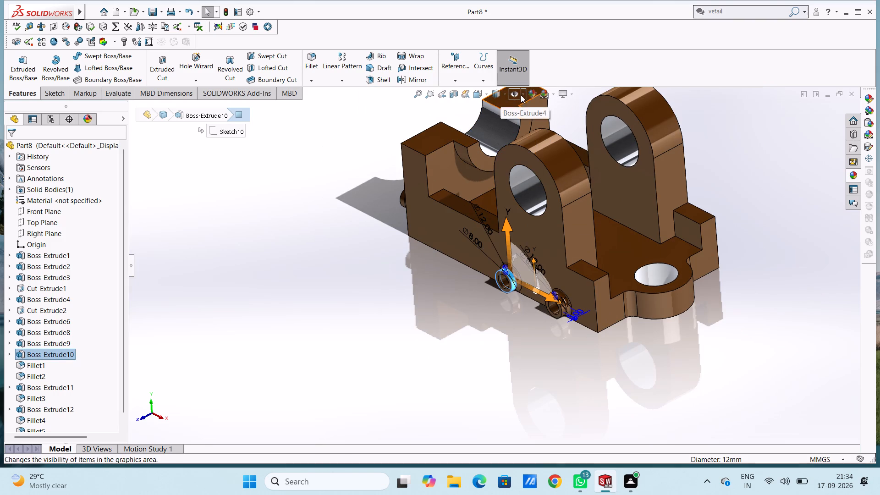
{"action": "left_click", "coordinate": [528, 97]}
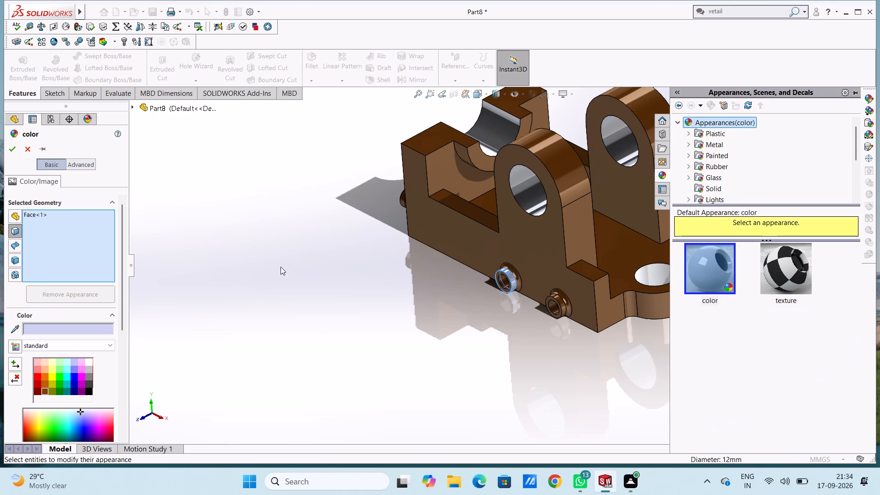
{"action": "left_click", "coordinate": [91, 376]}
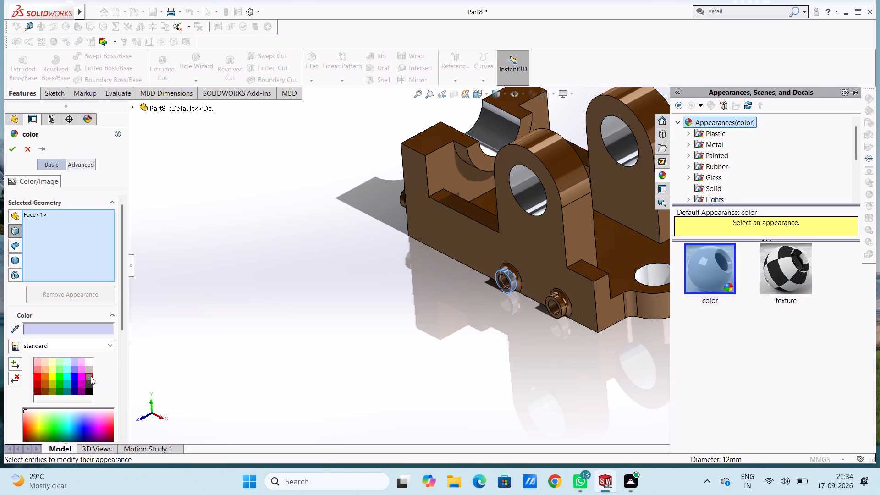
{"action": "scroll", "coordinate": [608, 293], "scroll_direction": "down", "scroll_amount": 3}
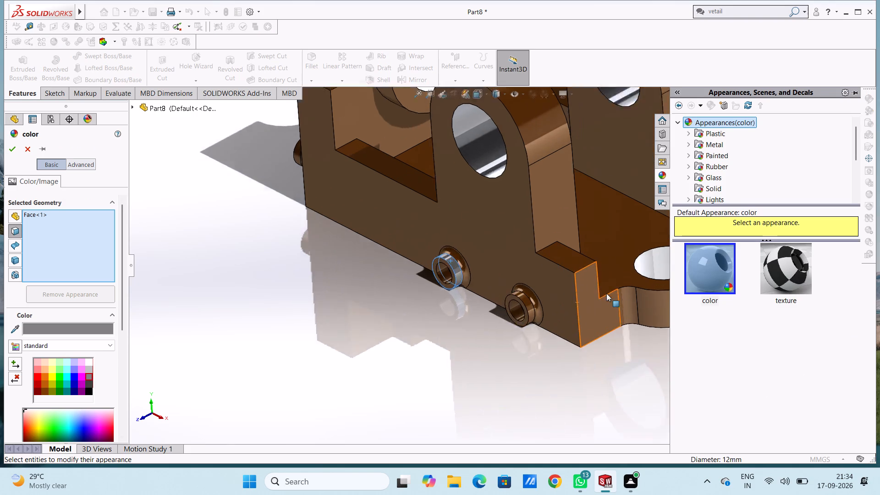
{"action": "scroll", "coordinate": [606, 293], "scroll_direction": "down", "scroll_amount": 2}
{"action": "scroll", "coordinate": [330, 230], "scroll_direction": "down", "scroll_amount": 3}
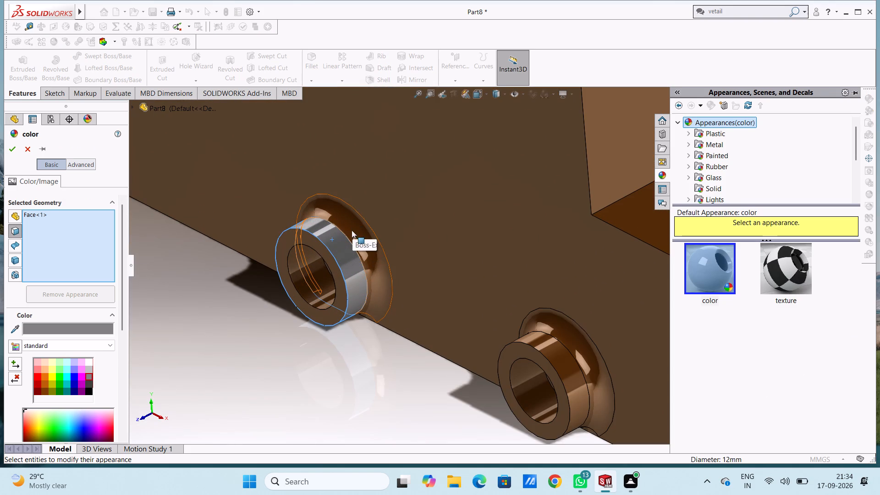
{"action": "left_click", "coordinate": [319, 245]}
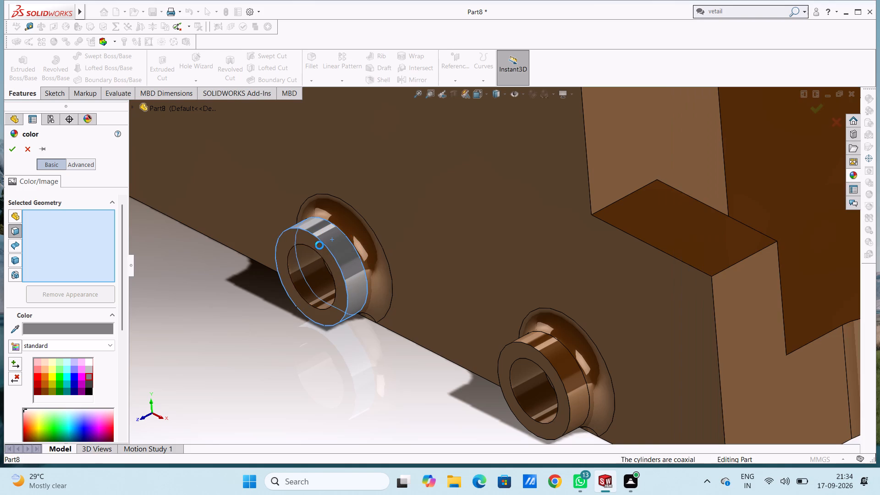
{"action": "left_click", "coordinate": [515, 355]}
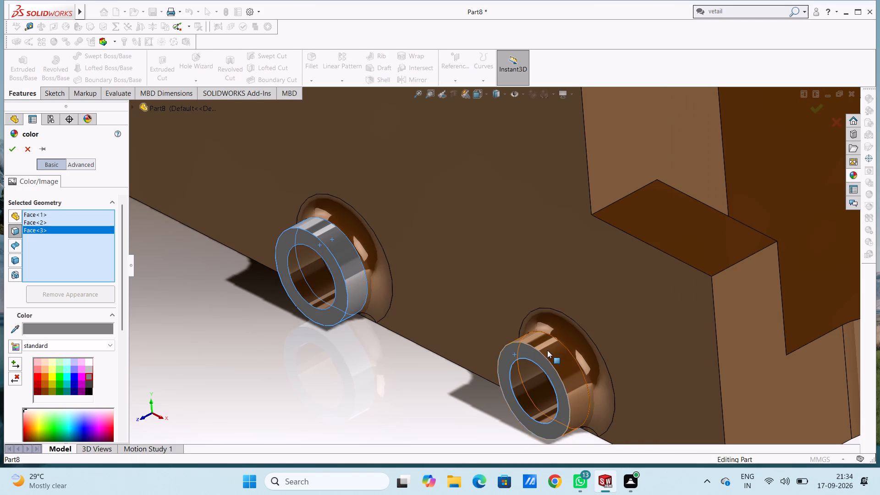
{"action": "left_click", "coordinate": [559, 353]}
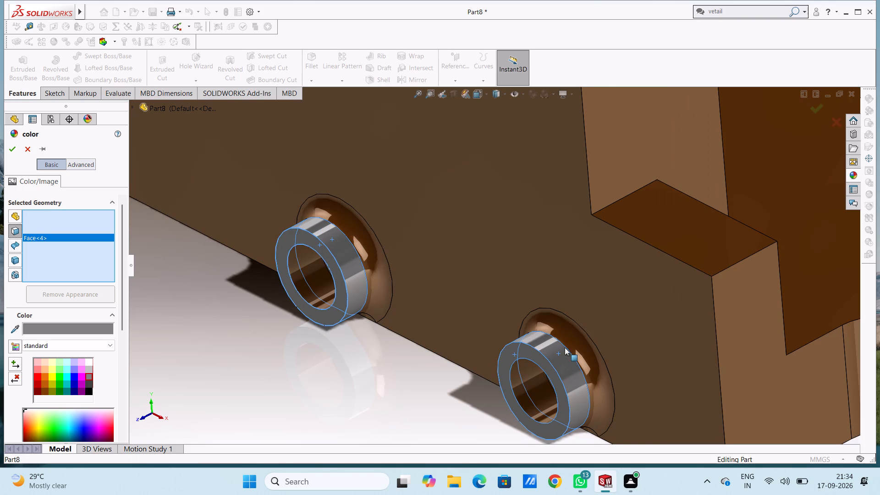
{"action": "left_click", "coordinate": [574, 340]}
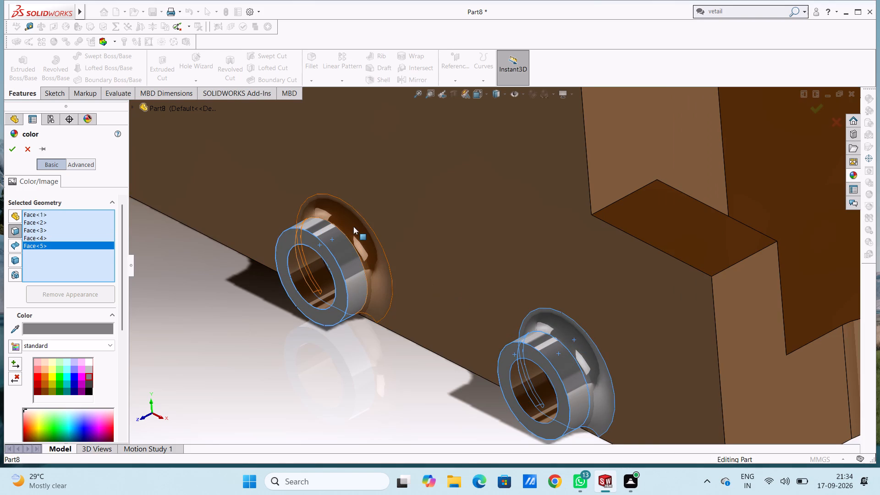
{"action": "left_click", "coordinate": [353, 226]}
Add the end, outer and fillet faces of both rings on the notched end wall to the medium grey colouring.
{"action": "scroll", "coordinate": [353, 227], "scroll_direction": "up", "scroll_amount": 9}
{"action": "middle_click_drag", "start_coordinate": [319, 238], "coordinate": [450, 310]}
{"action": "scroll", "coordinate": [335, 248], "scroll_direction": "up", "scroll_amount": 1}
{"action": "scroll", "coordinate": [331, 139], "scroll_direction": "down", "scroll_amount": 6}
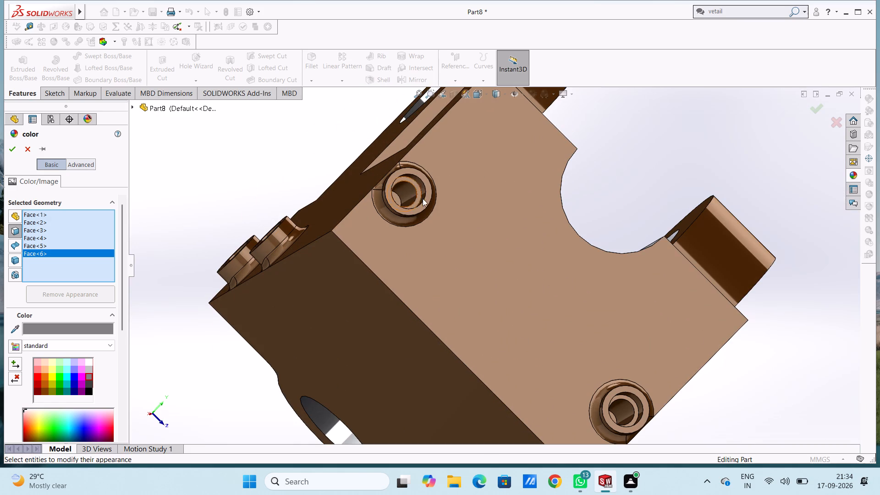
{"action": "left_click", "coordinate": [414, 174]}
{"action": "middle_click_drag", "start_coordinate": [482, 164], "coordinate": [465, 180]}
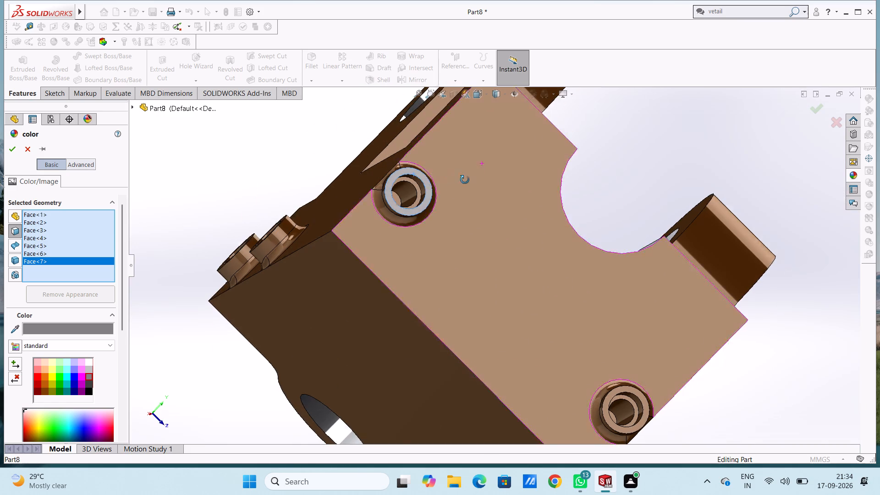
{"action": "middle_click_drag", "start_coordinate": [465, 180], "coordinate": [442, 205]}
{"action": "left_click", "coordinate": [424, 183]}
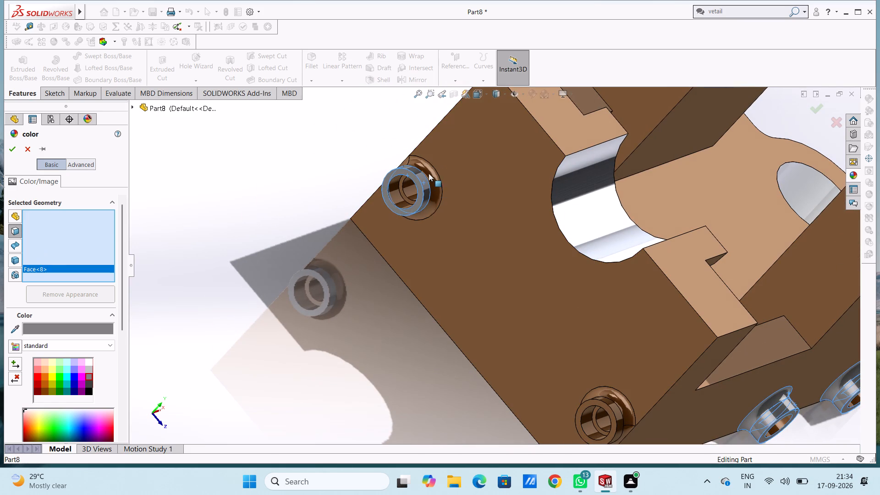
{"action": "left_click", "coordinate": [429, 173]}
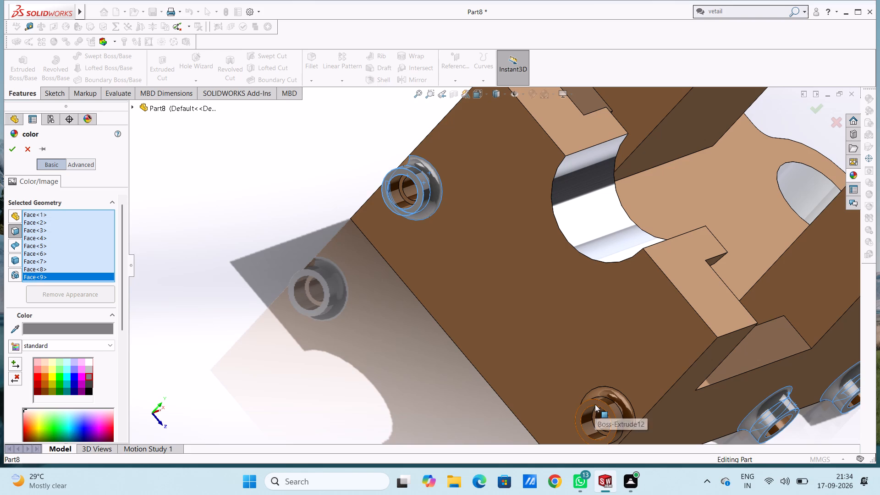
{"action": "left_click", "coordinate": [595, 404]}
{"action": "left_click", "coordinate": [611, 403]}
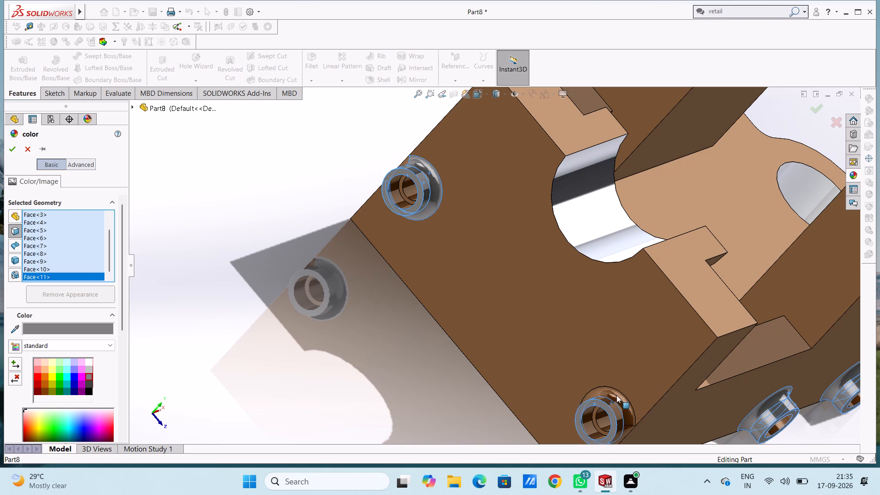
{"action": "left_click", "coordinate": [616, 395]}
{"action": "middle_click_drag", "start_coordinate": [406, 350], "coordinate": [460, 402]}
{"action": "scroll", "coordinate": [343, 280], "scroll_direction": "up", "scroll_amount": 5}
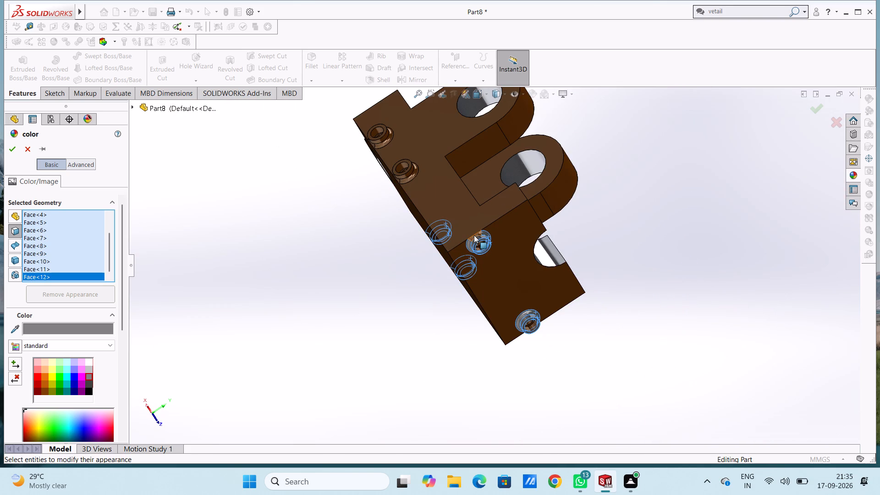
{"action": "left_click", "coordinate": [474, 235]}
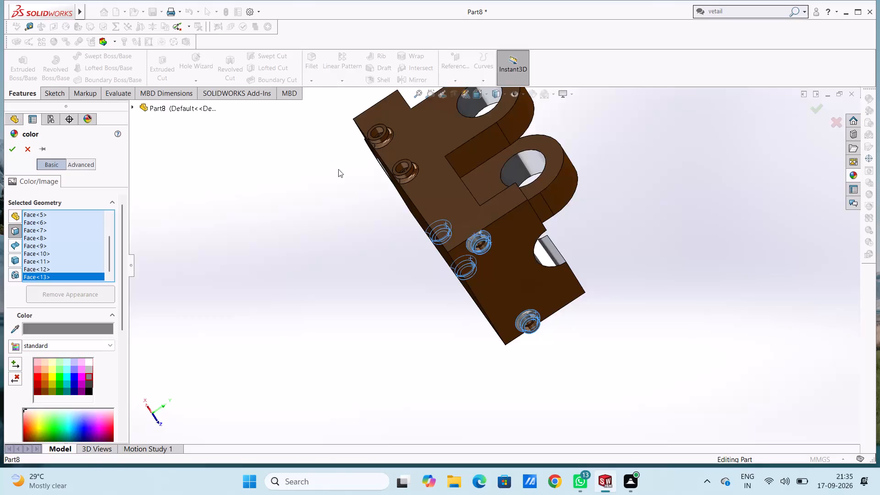
Add the end, outer and fillet faces of both rings on the opposite long side to the grey colouring and apply it.
{"action": "middle_click_drag", "start_coordinate": [340, 172], "coordinate": [362, 262]}
{"action": "scroll", "coordinate": [473, 217], "scroll_direction": "down", "scroll_amount": 7}
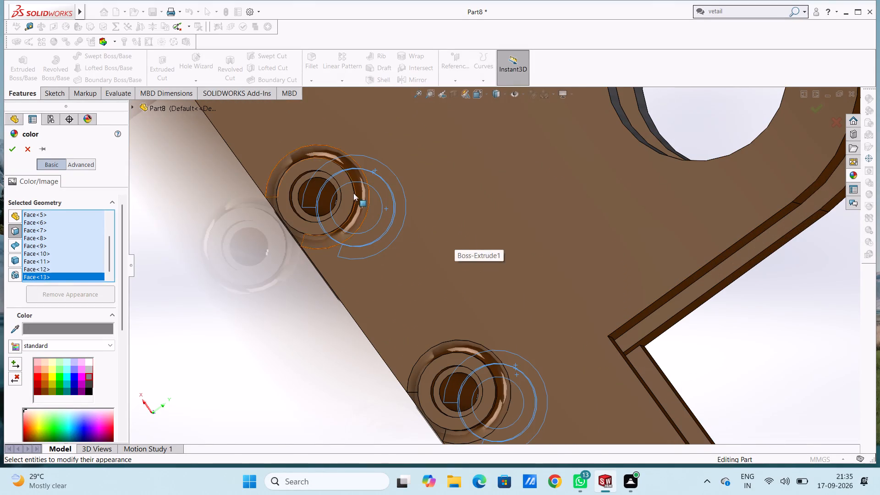
{"action": "left_click", "coordinate": [340, 177]}
{"action": "middle_click_drag", "start_coordinate": [366, 174], "coordinate": [353, 165]}
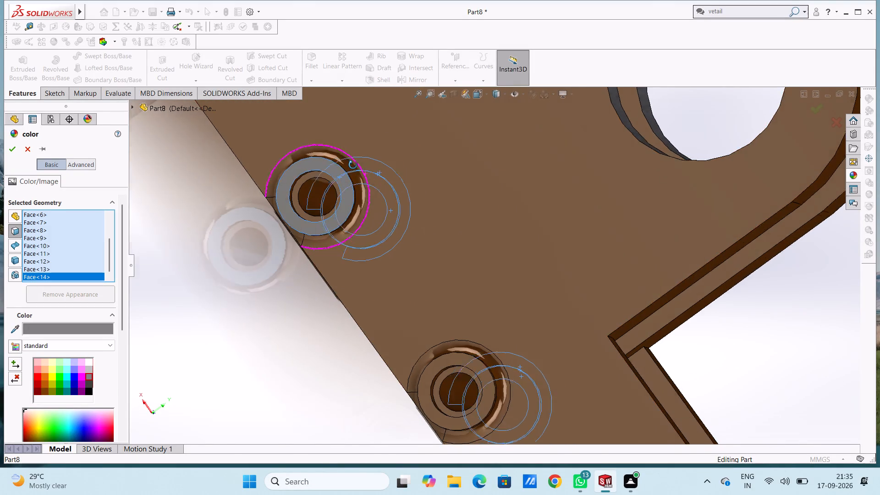
{"action": "middle_click_drag", "start_coordinate": [353, 165], "coordinate": [344, 157]}
{"action": "left_click", "coordinate": [342, 175]}
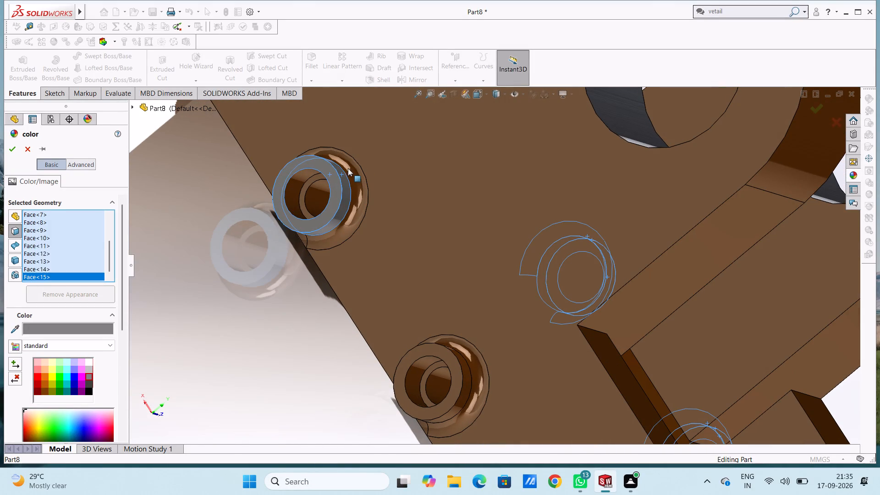
{"action": "left_click", "coordinate": [350, 168]}
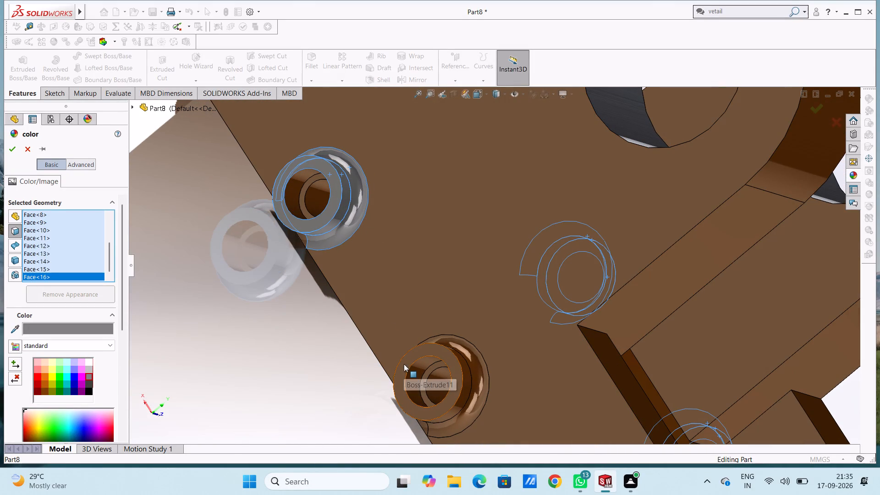
{"action": "left_click", "coordinate": [404, 364]}
{"action": "left_click", "coordinate": [463, 379]}
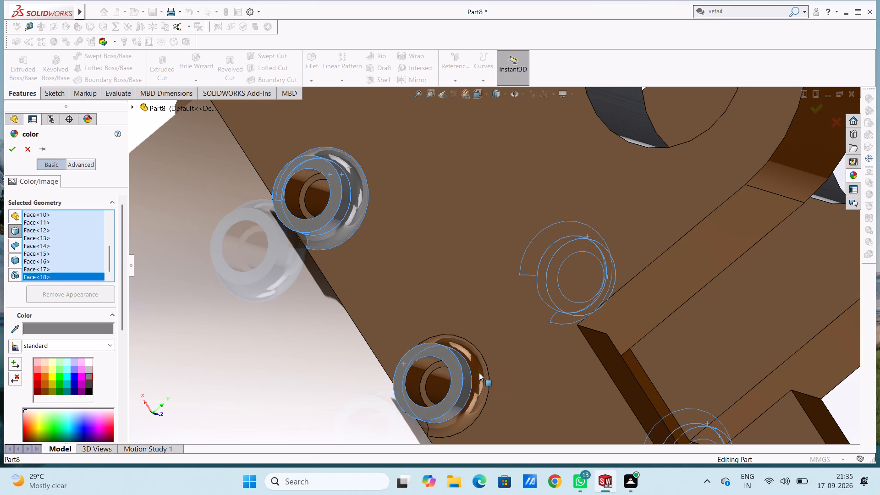
{"action": "left_click", "coordinate": [479, 372]}
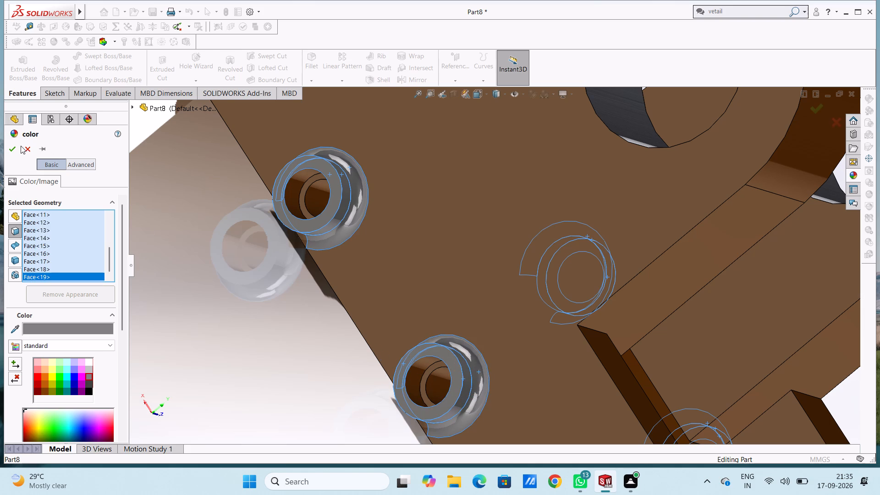
{"action": "left_click", "coordinate": [15, 149]}
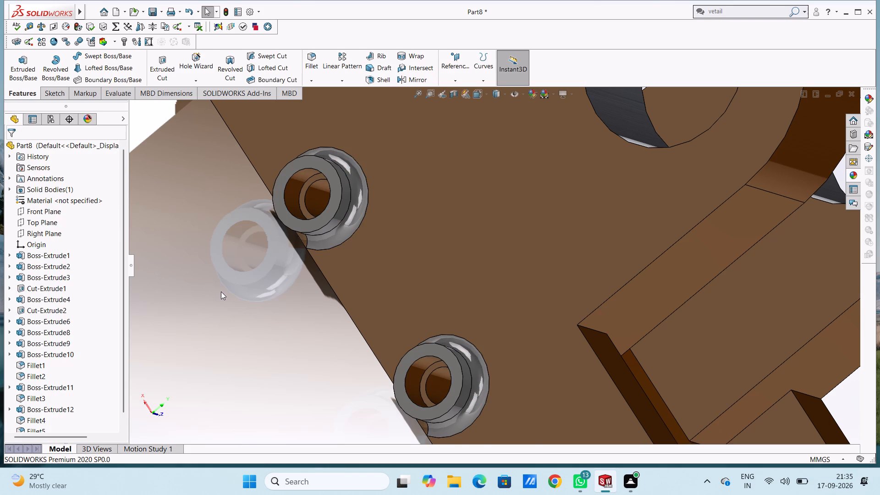
Apply the chromium plate metal appearance to the inner bore face of the front long side's ring nearest the lug.
{"action": "scroll", "coordinate": [221, 291], "scroll_direction": "up", "scroll_amount": 8}
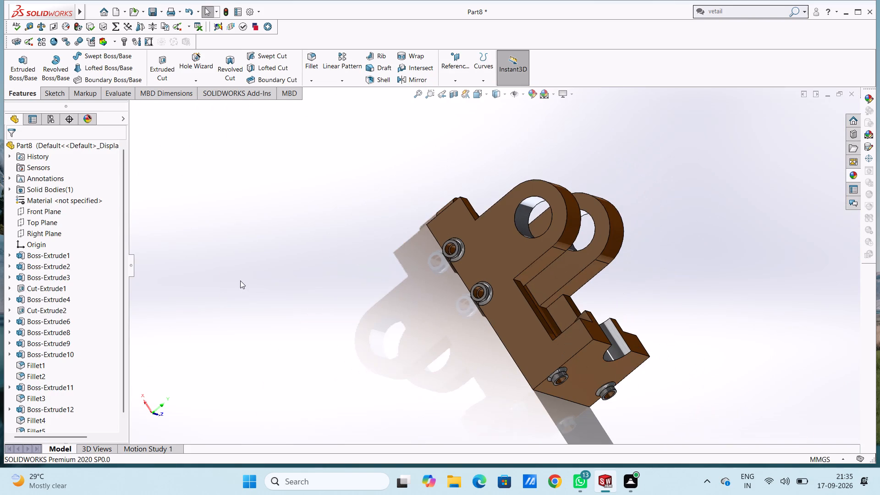
{"action": "key", "text": "ctrl+7"}
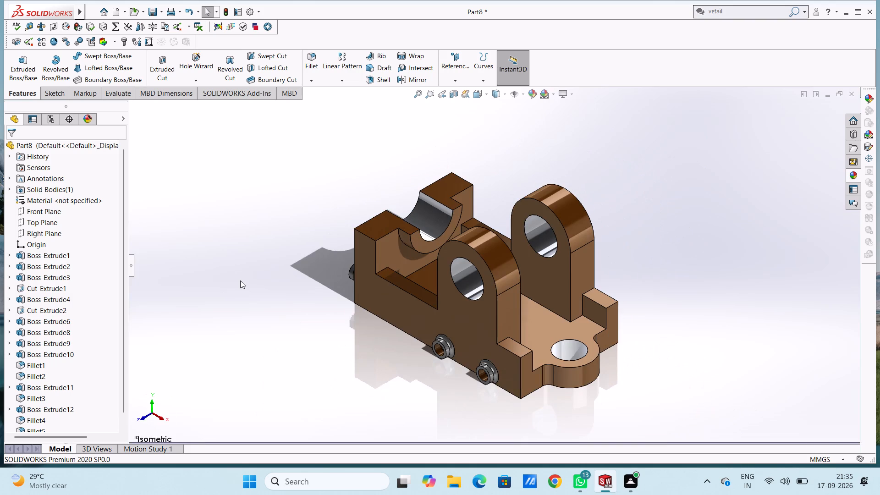
{"action": "scroll", "coordinate": [255, 295], "scroll_direction": "down", "scroll_amount": 1}
{"action": "scroll", "coordinate": [600, 407], "scroll_direction": "down", "scroll_amount": 3}
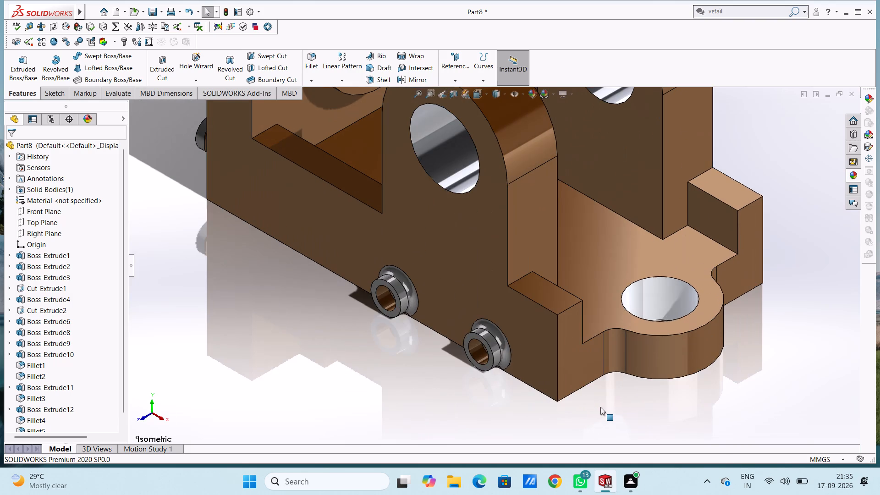
{"action": "left_click", "coordinate": [856, 176]}
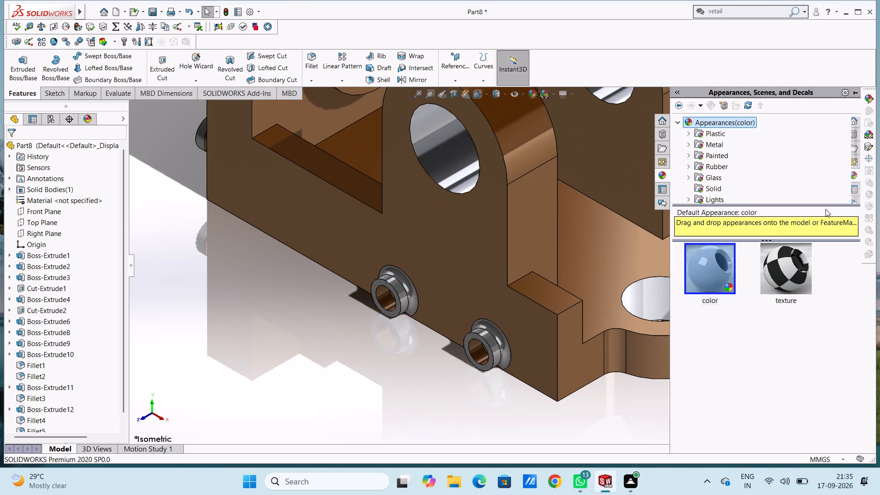
{"action": "left_click", "coordinate": [714, 144]}
{"action": "left_click_drag", "start_coordinate": [786, 278], "coordinate": [484, 365]}
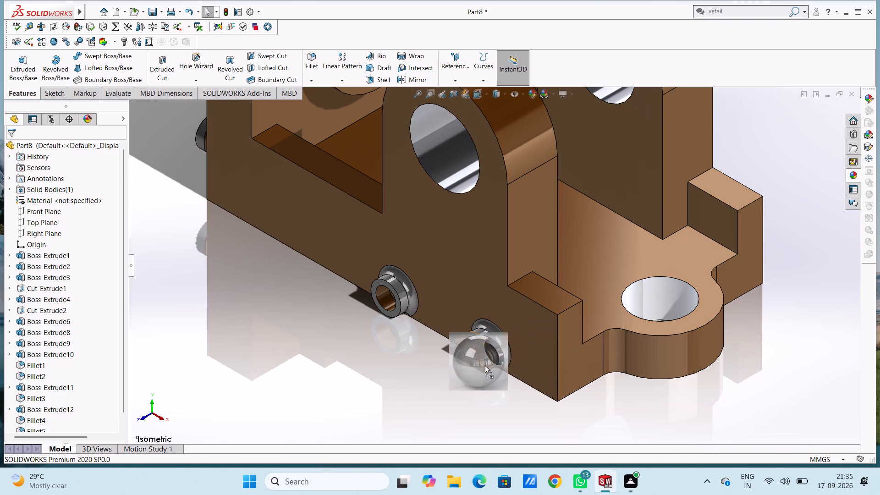
{"action": "left_click_drag", "start_coordinate": [484, 365], "coordinate": [474, 357]}
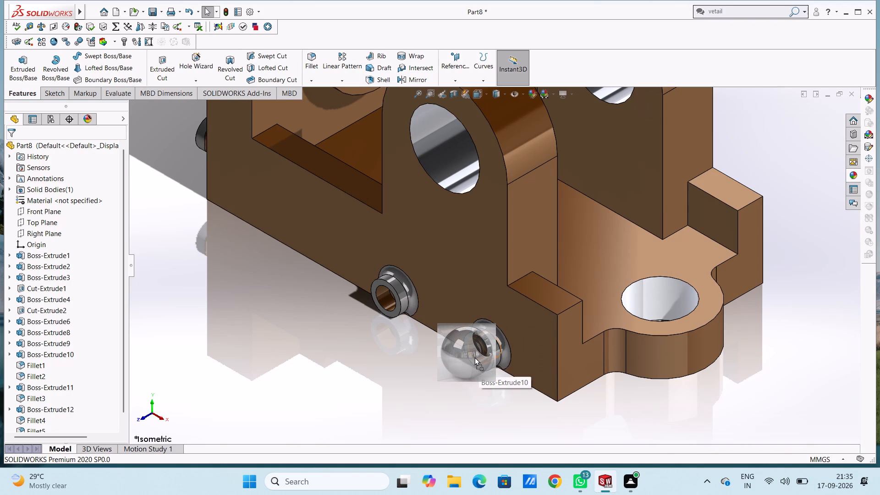
{"action": "left_click_drag", "start_coordinate": [474, 357], "coordinate": [473, 357]}
{"action": "left_click", "coordinate": [473, 357]}
Apply the chromium plate appearance to the inner bore face of the other ring on the front long side.
{"action": "scroll", "coordinate": [450, 265], "scroll_direction": "down", "scroll_amount": 2}
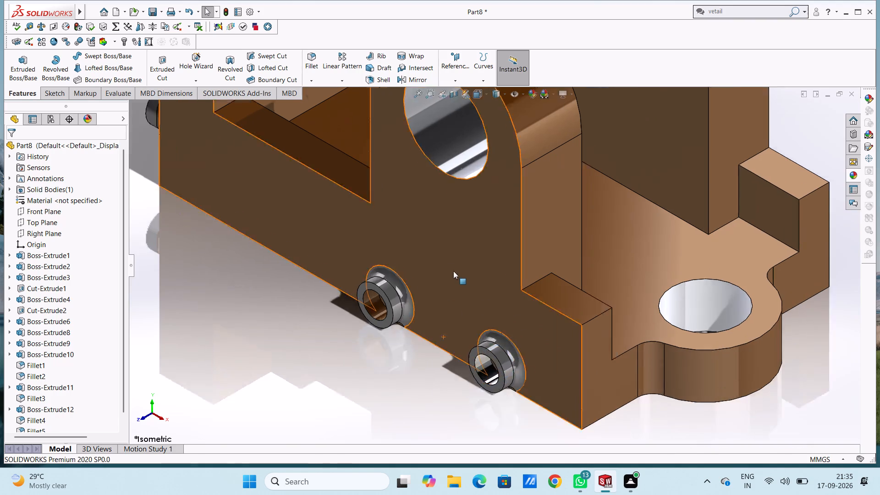
{"action": "scroll", "coordinate": [453, 271], "scroll_direction": "down", "scroll_amount": 3}
{"action": "left_click", "coordinate": [851, 173]}
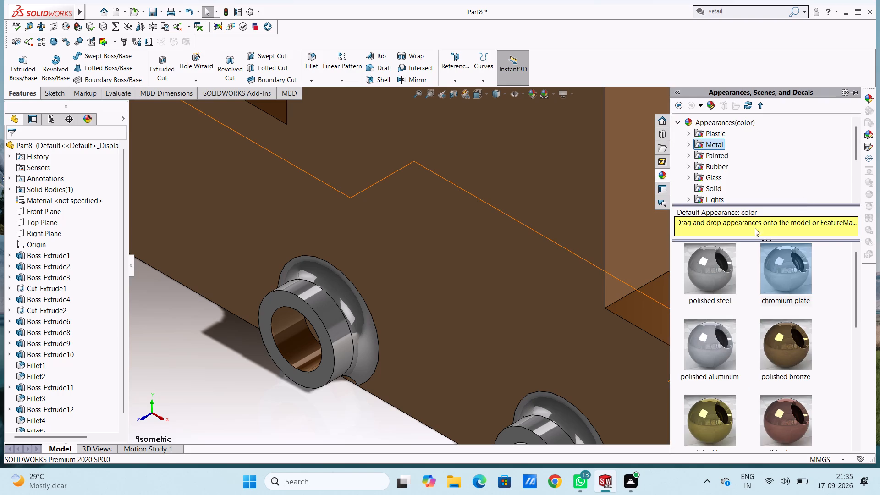
{"action": "left_click_drag", "start_coordinate": [793, 271], "coordinate": [272, 328]}
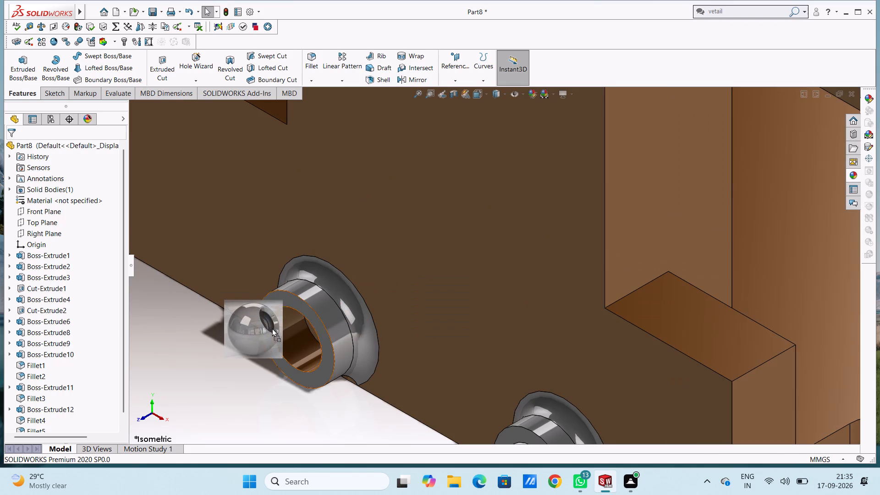
{"action": "left_click_drag", "start_coordinate": [272, 328], "coordinate": [274, 330]}
{"action": "left_click", "coordinate": [274, 330]}
{"action": "scroll", "coordinate": [234, 353], "scroll_direction": "up", "scroll_amount": 5}
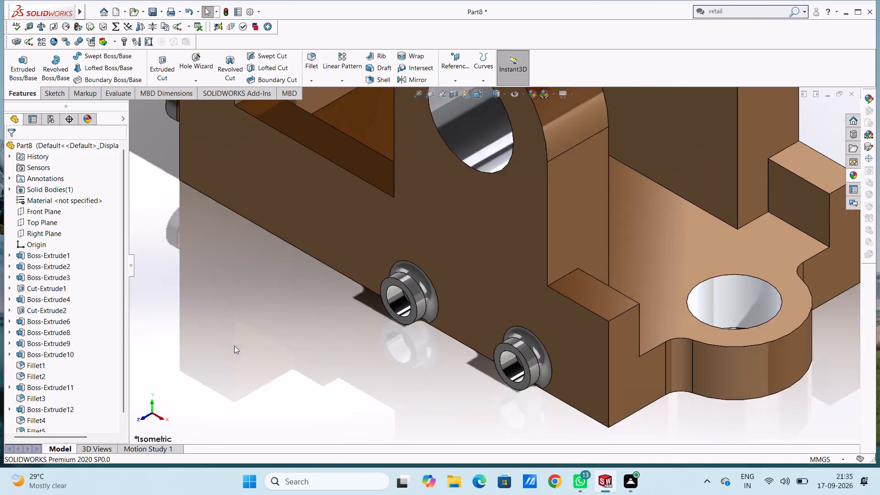
{"action": "scroll", "coordinate": [239, 333], "scroll_direction": "up", "scroll_amount": 3}
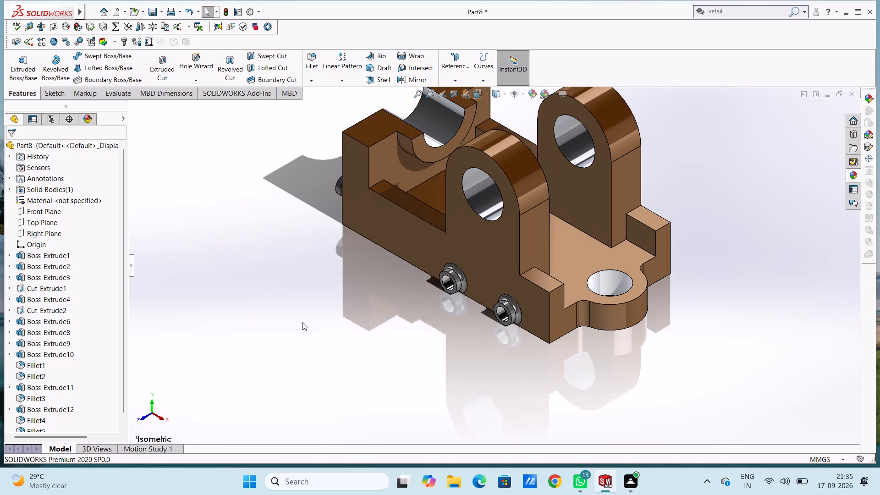
Set the isometric view and save the part in Documents as "trunnion bearing support base".
{"action": "key", "text": "ctrl+7"}
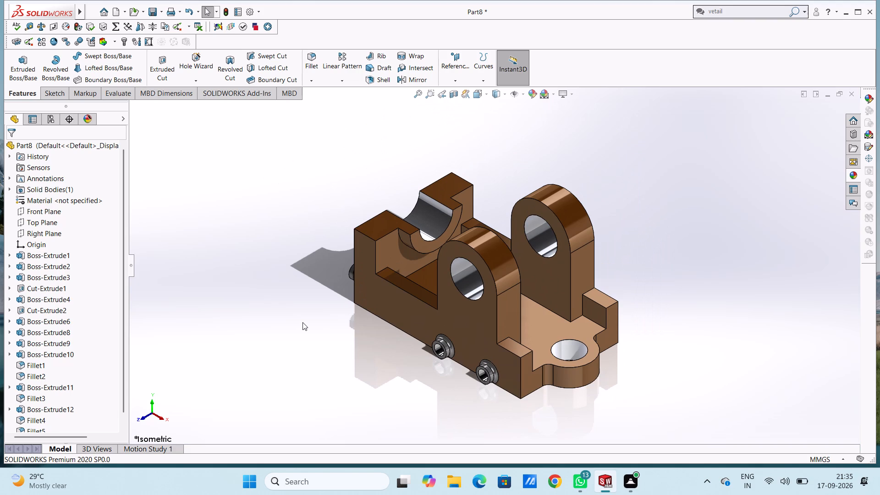
{"action": "key", "text": "ctrl+s"}
{"action": "key", "text": "t"}
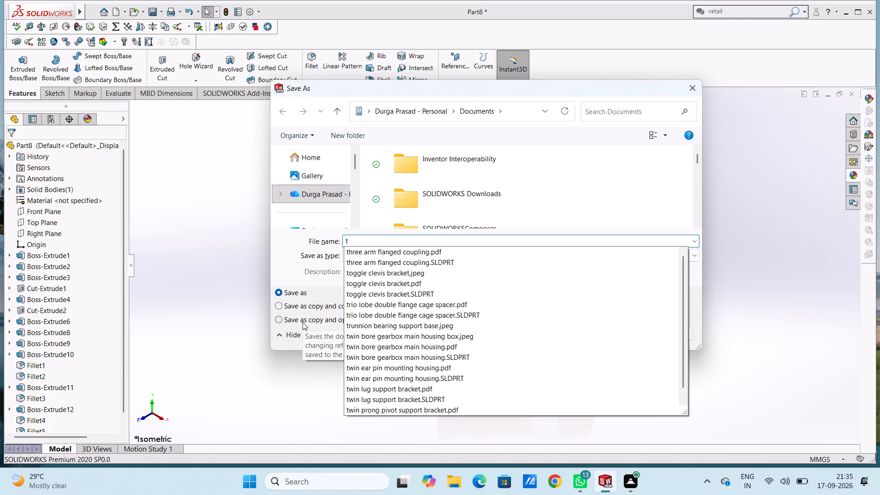
{"action": "type", "text": "ru"}
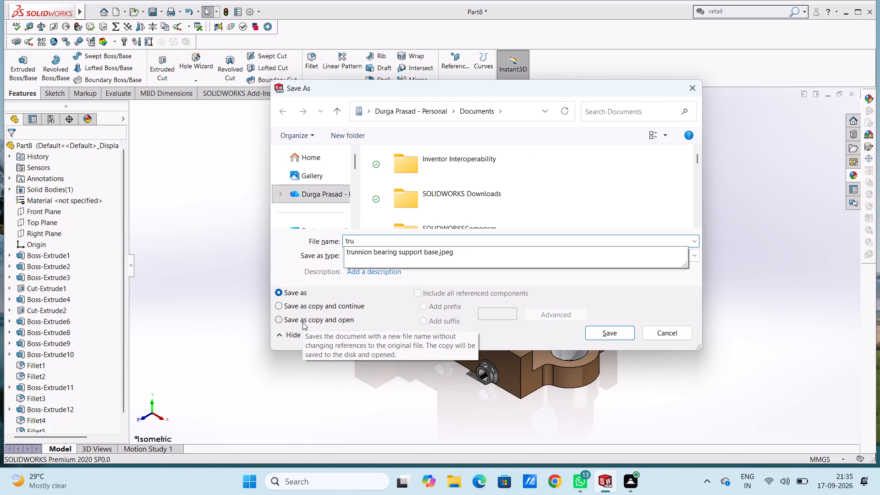
{"action": "type", "text": "nnion"}
{"action": "key", "text": "space"}
{"action": "type", "text": "bear"}
{"action": "type", "text": "ing"}
{"action": "key", "text": "space"}
{"action": "type", "text": "support"}
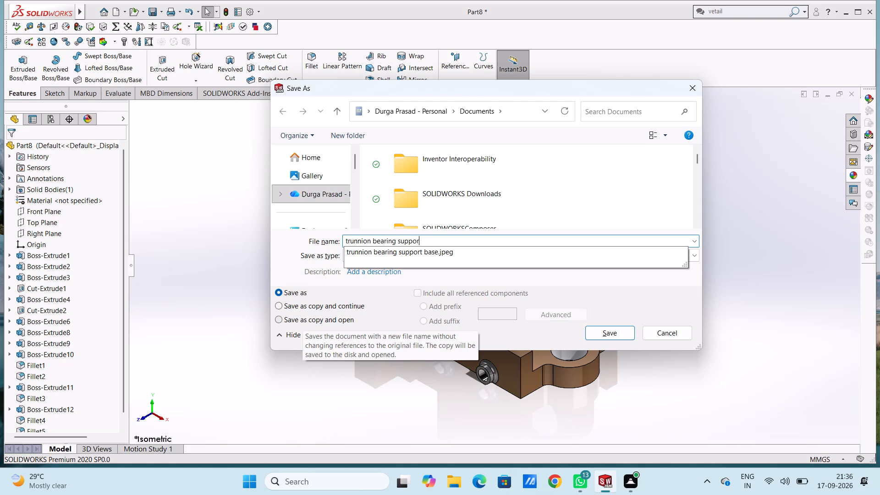
{"action": "key", "text": "space"}
{"action": "type", "text": "base"}
{"action": "left_click", "coordinate": [630, 332]}
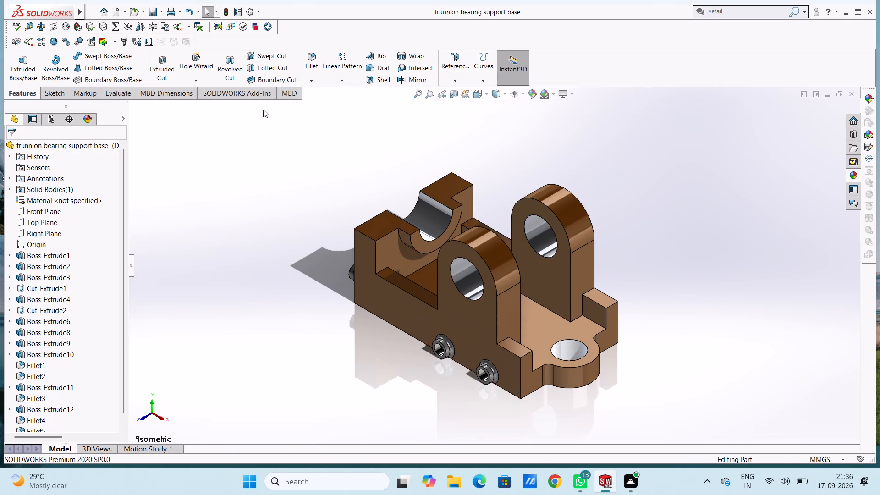
Save a PDF copy of the part in Documents under the same name, "trunnion bearing support base".
{"action": "left_click", "coordinate": [162, 12]}
{"action": "left_click", "coordinate": [179, 33]}
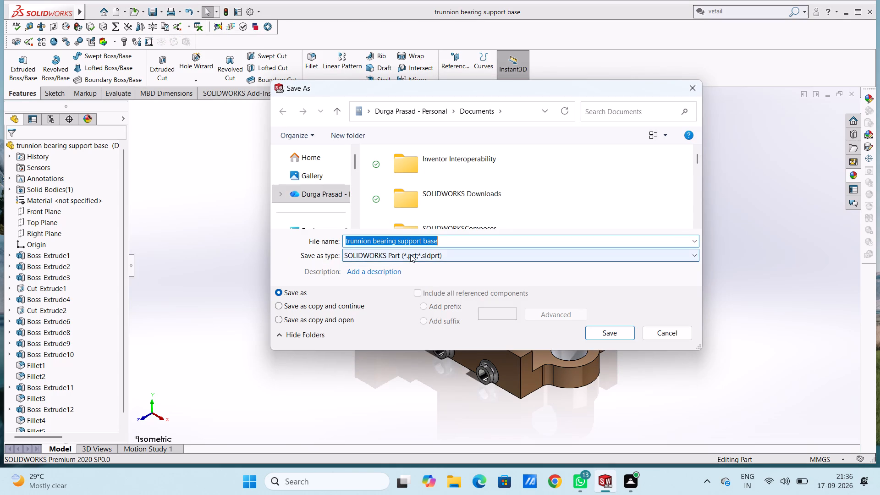
{"action": "left_click", "coordinate": [410, 254]}
{"action": "left_click", "coordinate": [479, 68]}
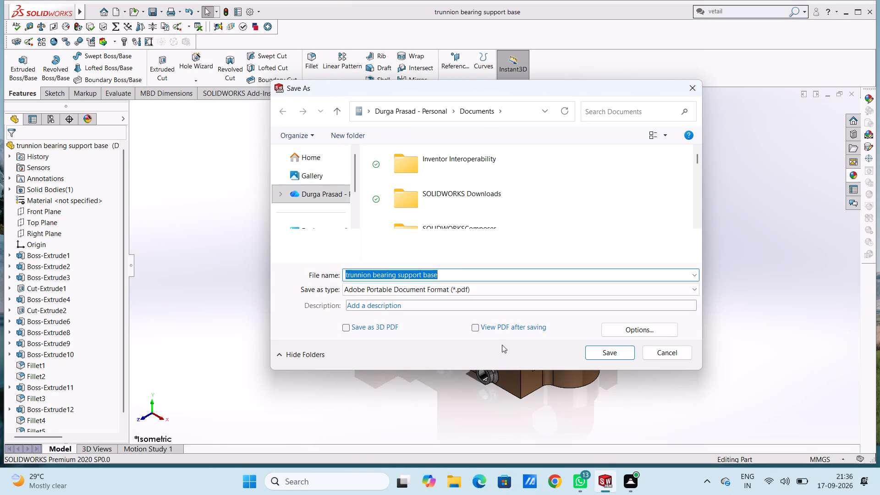
{"action": "scroll", "coordinate": [503, 350], "scroll_direction": "down", "scroll_amount": 3}
{"action": "left_click", "coordinate": [608, 355]}
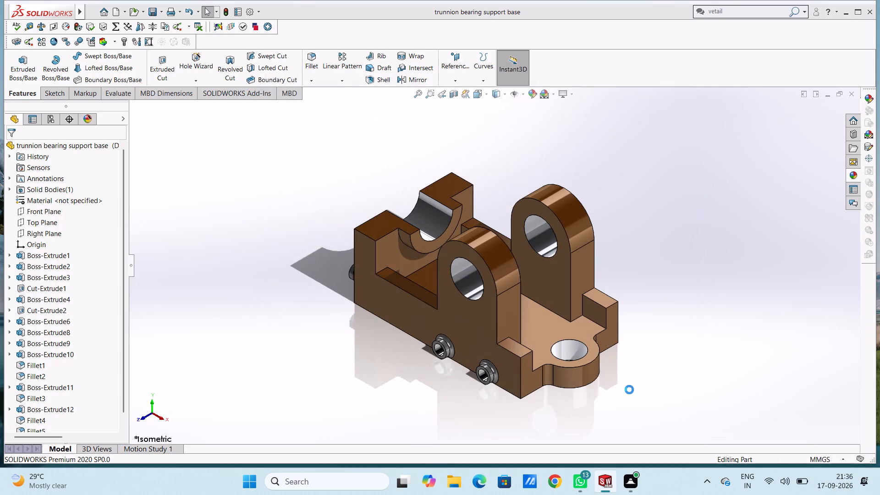